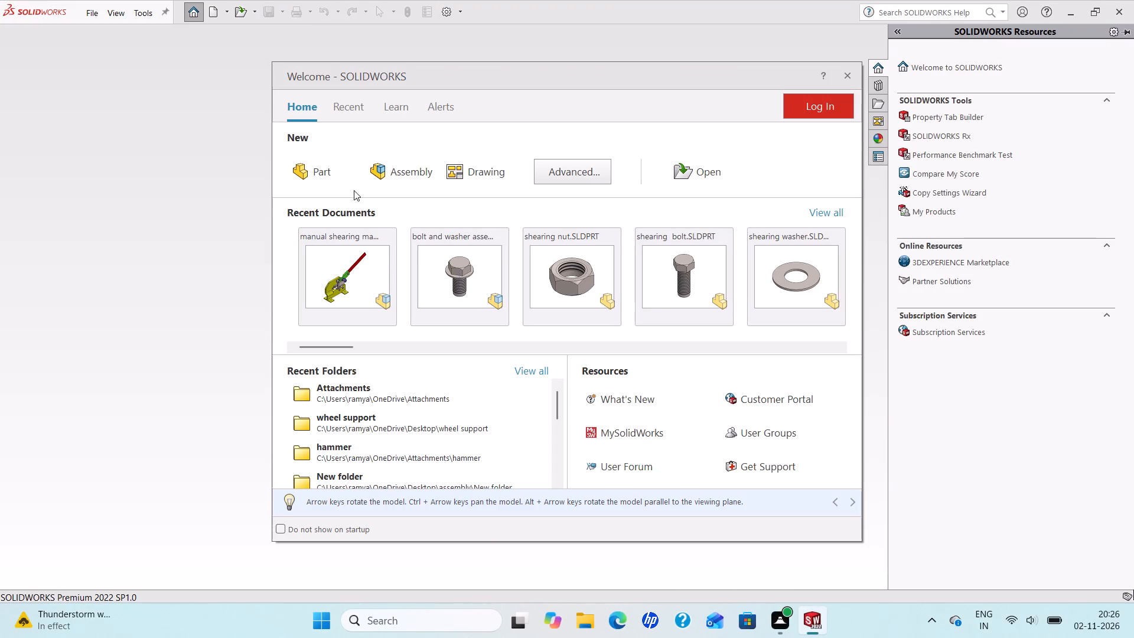
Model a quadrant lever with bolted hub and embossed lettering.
Create a new part and start a sketch on the Front Plane.
{"action": "left_click", "coordinate": [310, 165]}
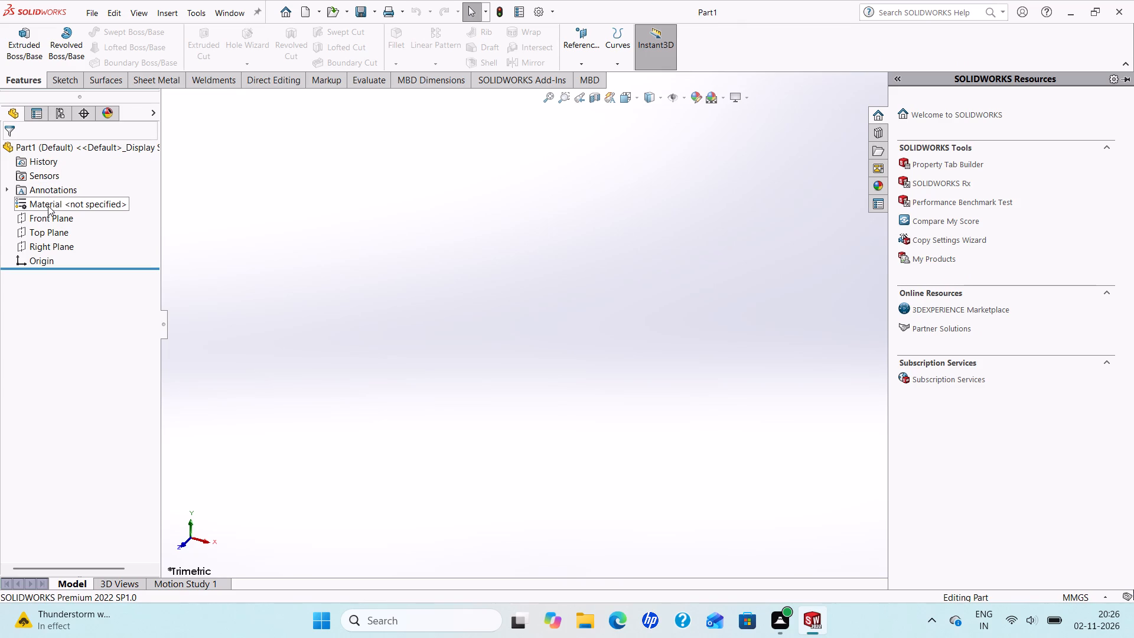
{"action": "left_click", "coordinate": [49, 213]}
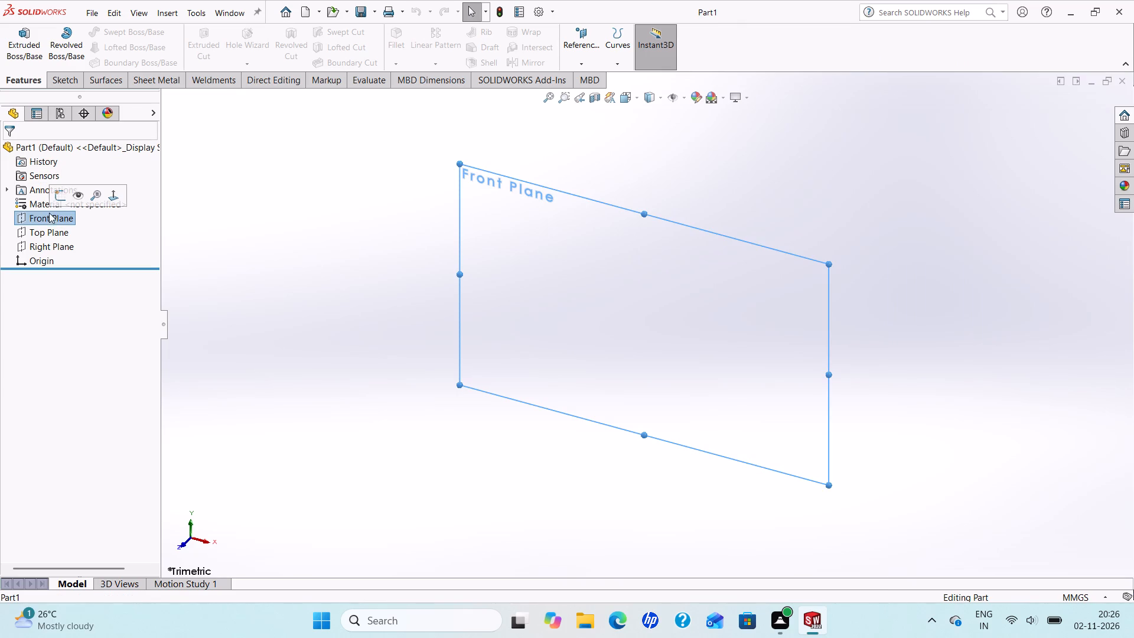
{"action": "left_click", "coordinate": [60, 201]}
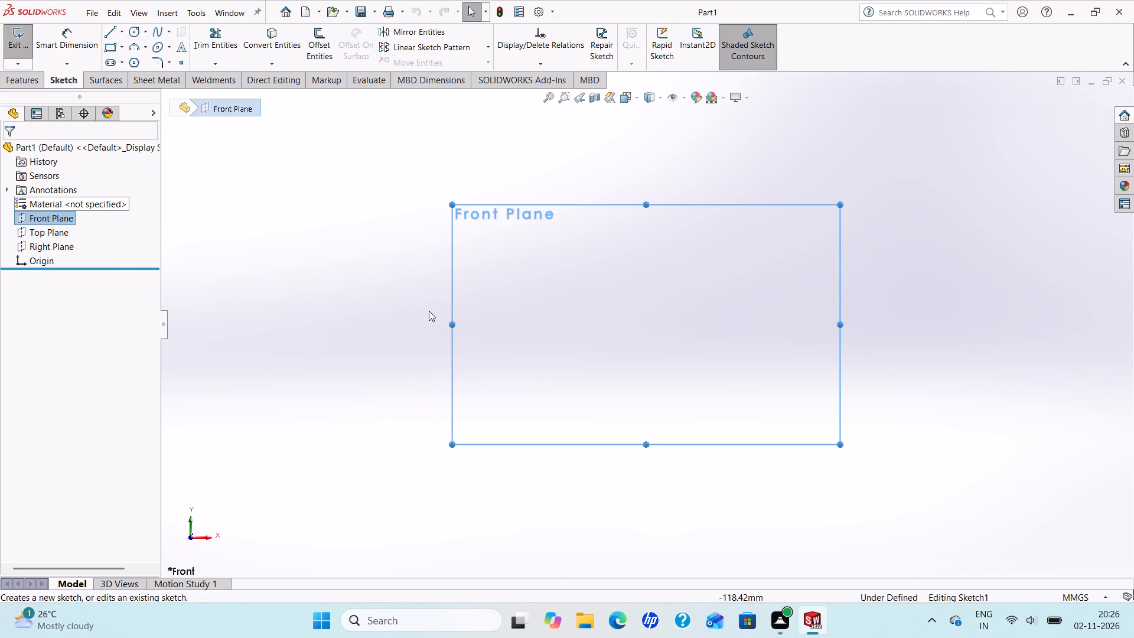
Sketch a circle centred on the origin with a radius of about 42 mm.
{"action": "scroll", "coordinate": [801, 276], "scroll_direction": "up", "scroll_amount": 1}
{"action": "scroll", "coordinate": [801, 276], "scroll_direction": "down", "scroll_amount": 1}
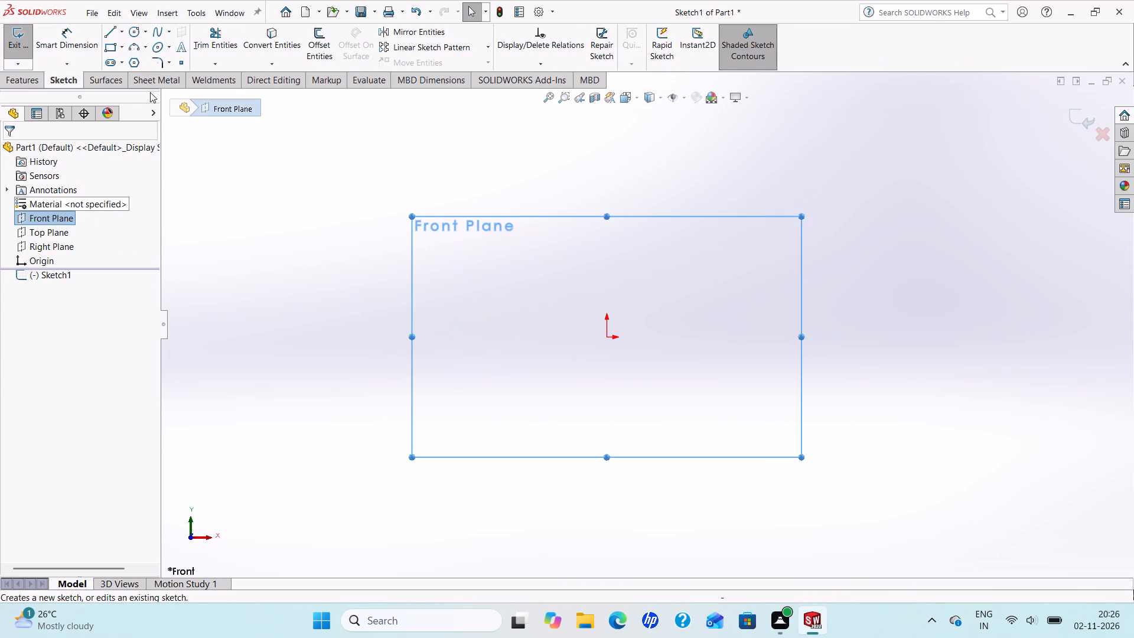
{"action": "left_click", "coordinate": [132, 37]}
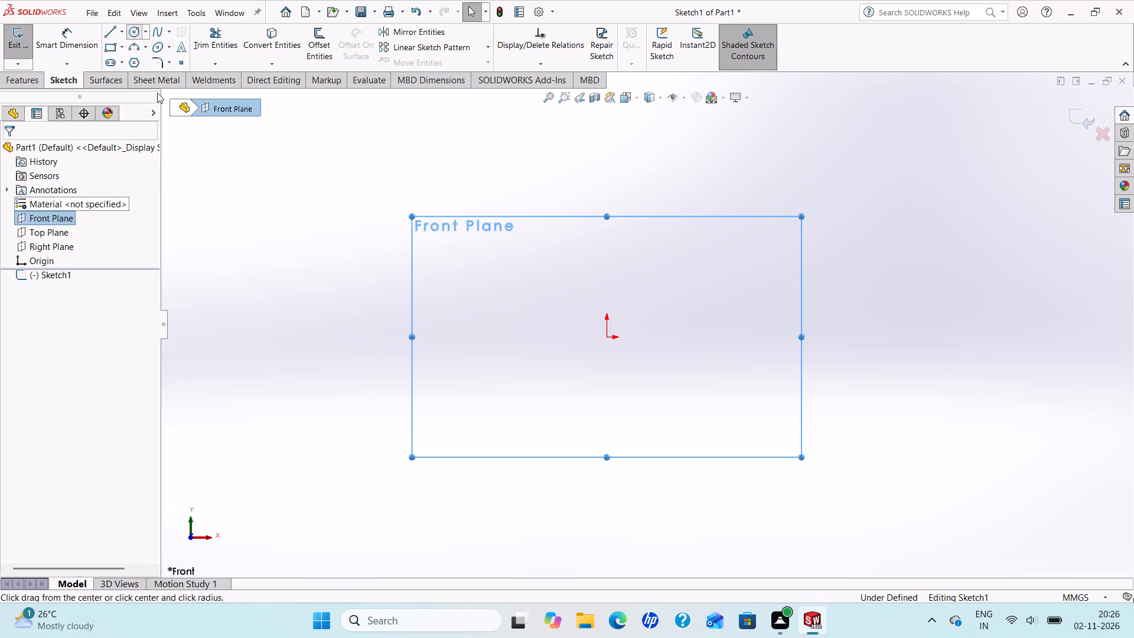
{"action": "left_click", "coordinate": [607, 335]}
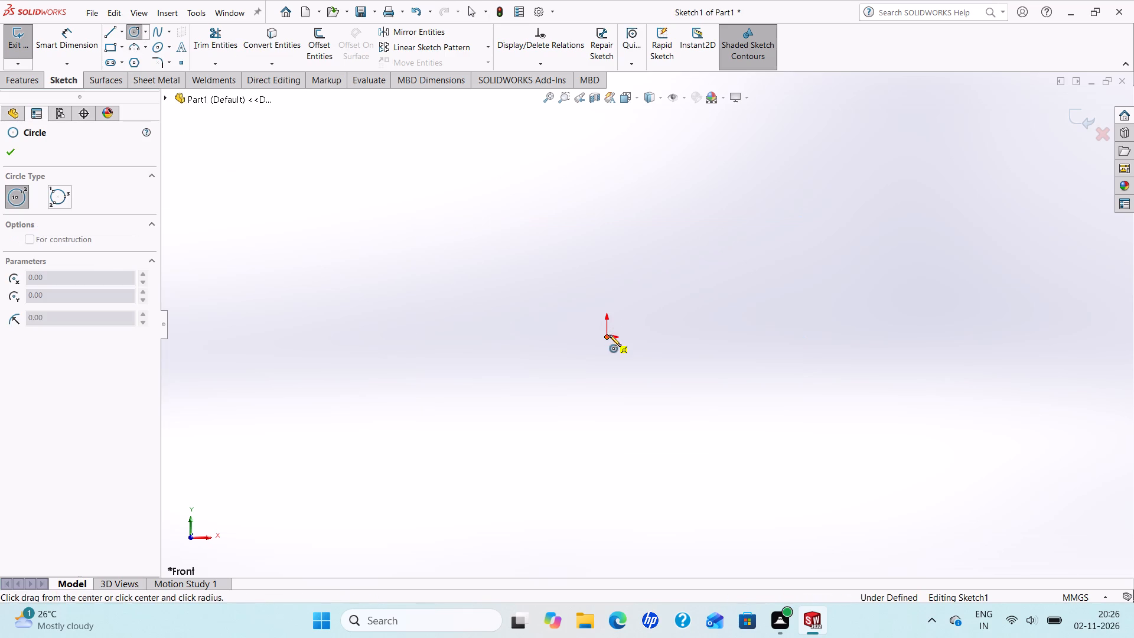
{"action": "left_click", "coordinate": [696, 360]}
{"action": "right_click", "coordinate": [697, 359]}
{"action": "left_click", "coordinate": [719, 365]}
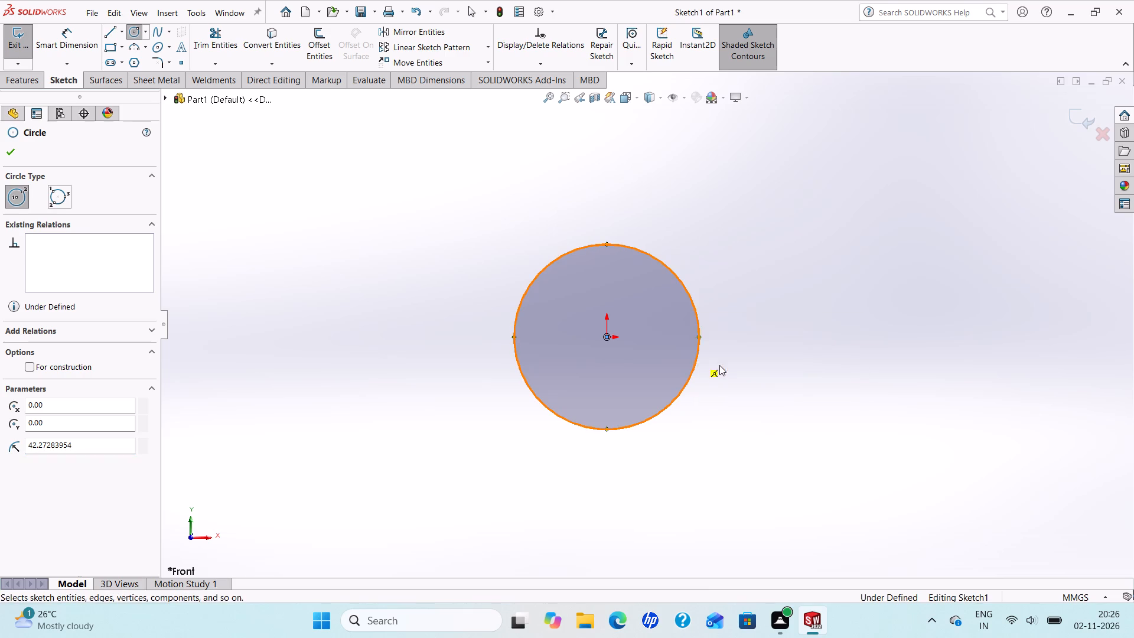
Dimension the circle's diameter as 94 mm.
{"action": "left_click", "coordinate": [60, 36]}
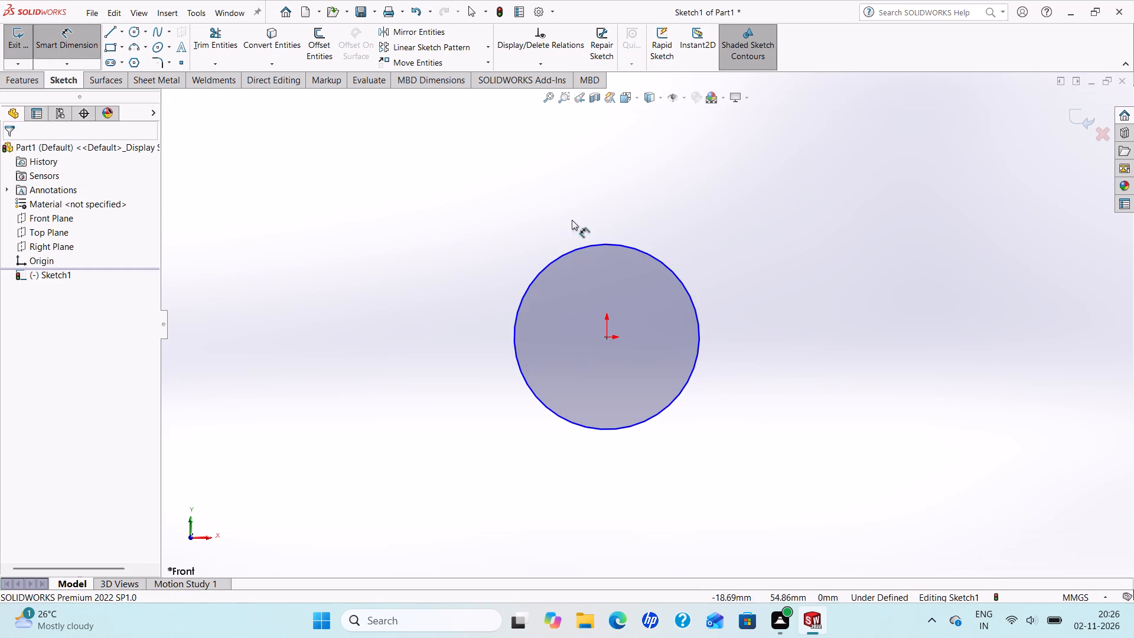
{"action": "left_click", "coordinate": [647, 251]}
{"action": "left_click", "coordinate": [771, 181]}
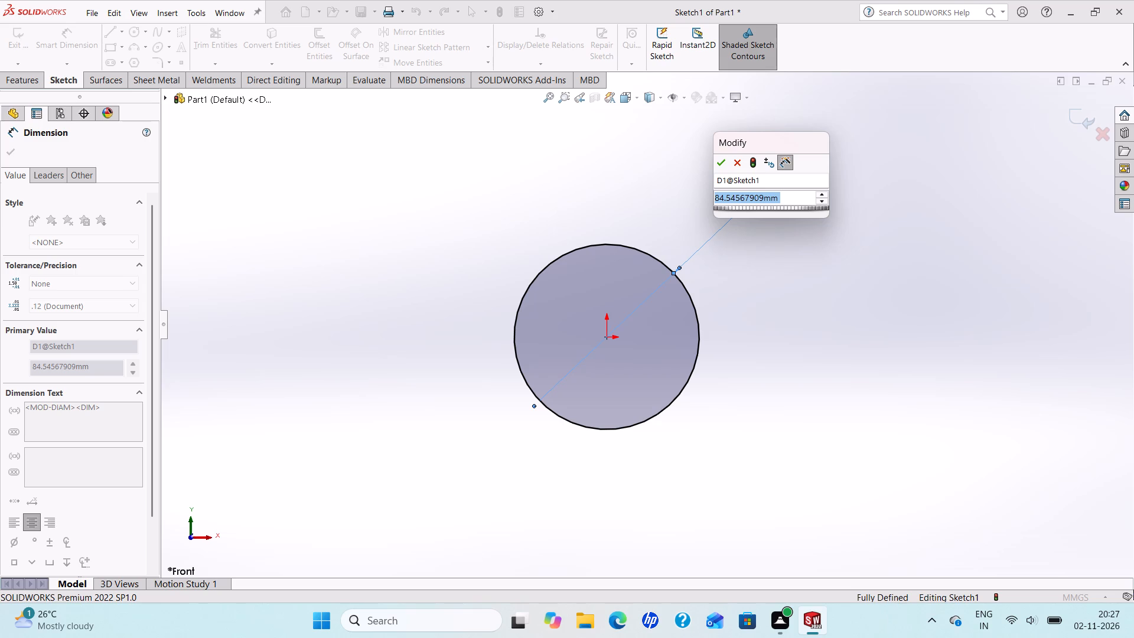
{"action": "key", "text": "9"}
{"action": "key", "text": "4"}
{"action": "key", "text": "Return"}
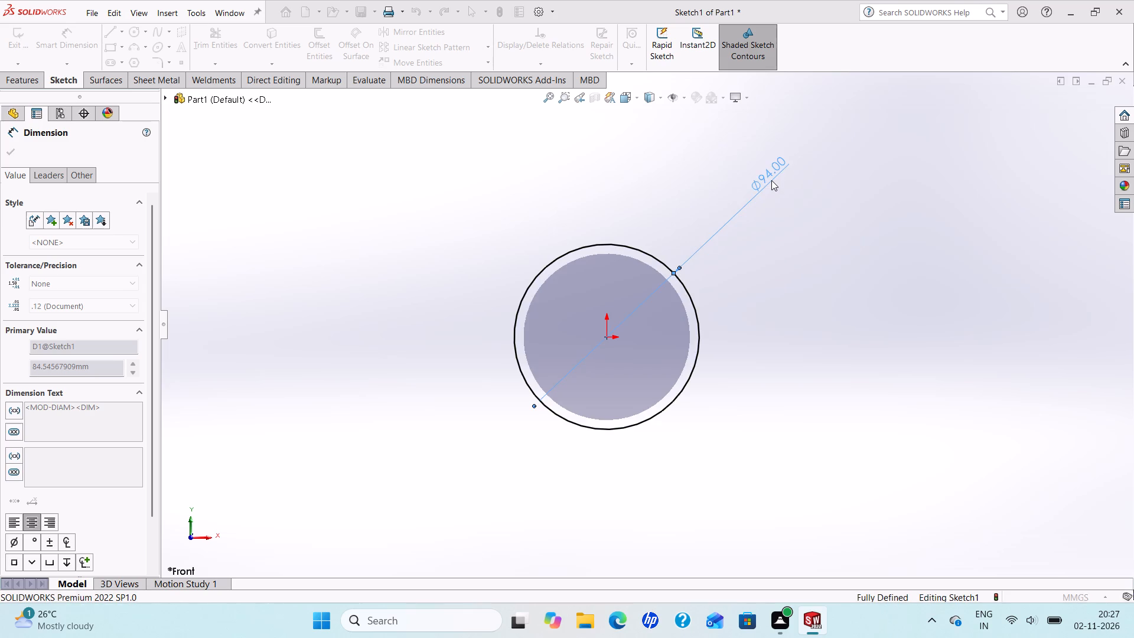
{"action": "scroll", "coordinate": [672, 380], "scroll_direction": "up", "scroll_amount": 2}
{"action": "scroll", "coordinate": [681, 375], "scroll_direction": "down", "scroll_amount": 2}
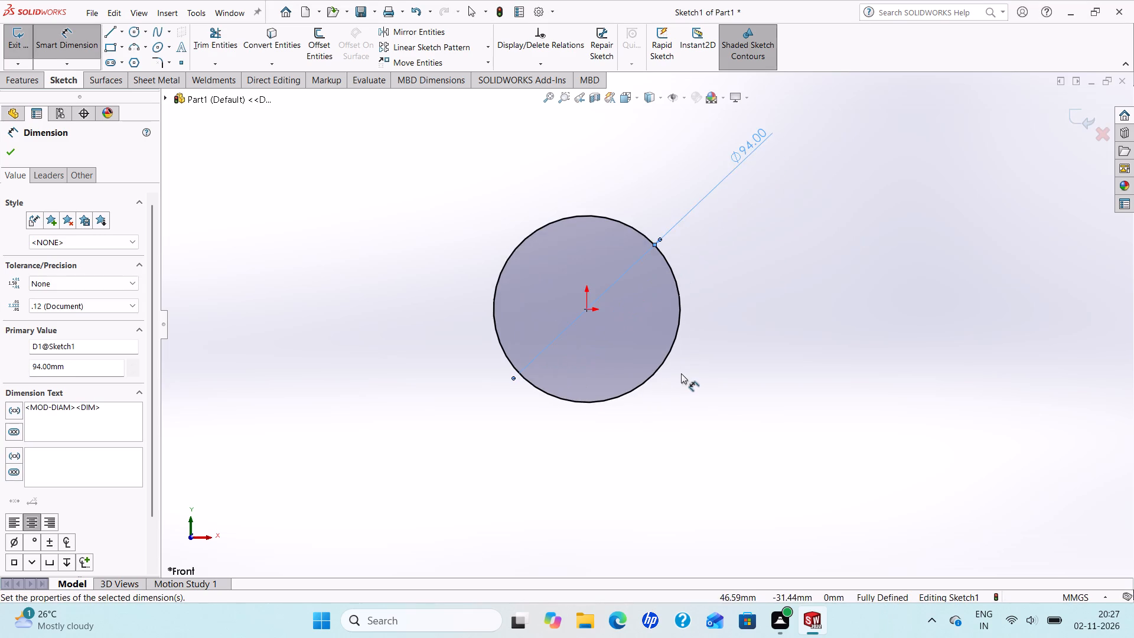
{"action": "scroll", "coordinate": [667, 379], "scroll_direction": "up", "scroll_amount": 2}
{"action": "scroll", "coordinate": [661, 370], "scroll_direction": "down", "scroll_amount": 1}
{"action": "scroll", "coordinate": [653, 360], "scroll_direction": "up", "scroll_amount": 1}
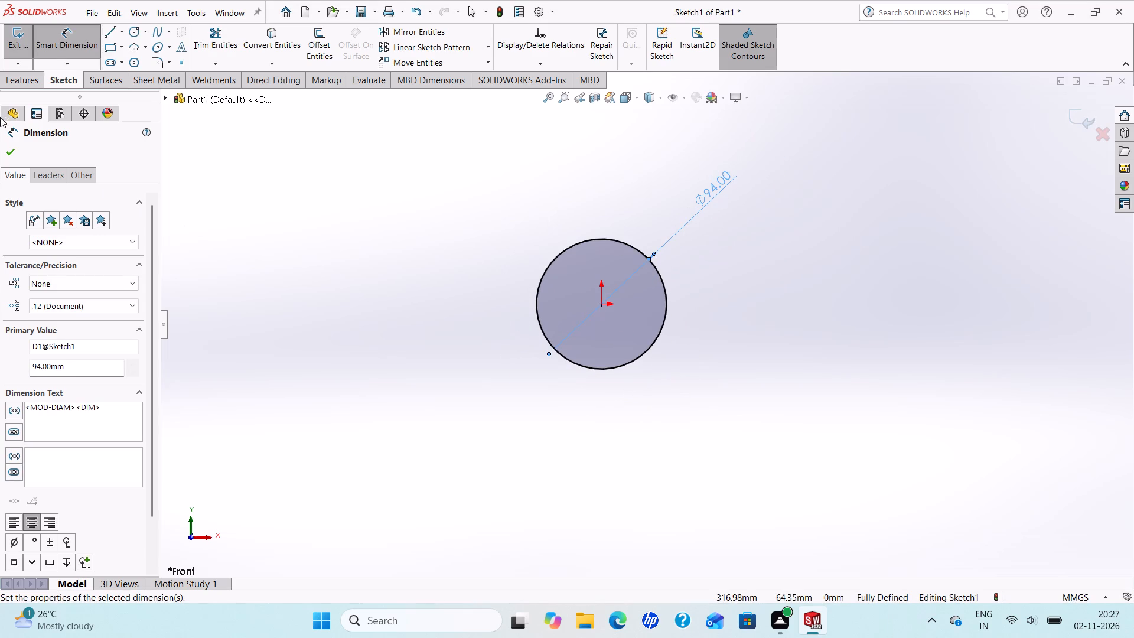
{"action": "left_click", "coordinate": [10, 147]}
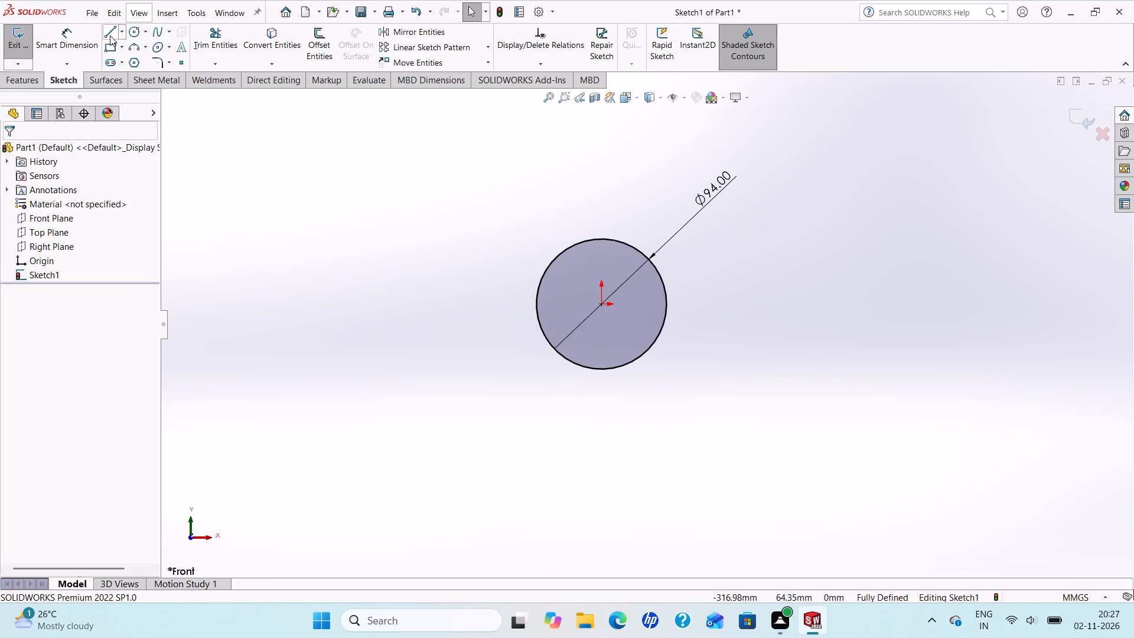
Sketch a smaller concentric circle at the origin with a radius of about 22 mm.
{"action": "left_click", "coordinate": [136, 35]}
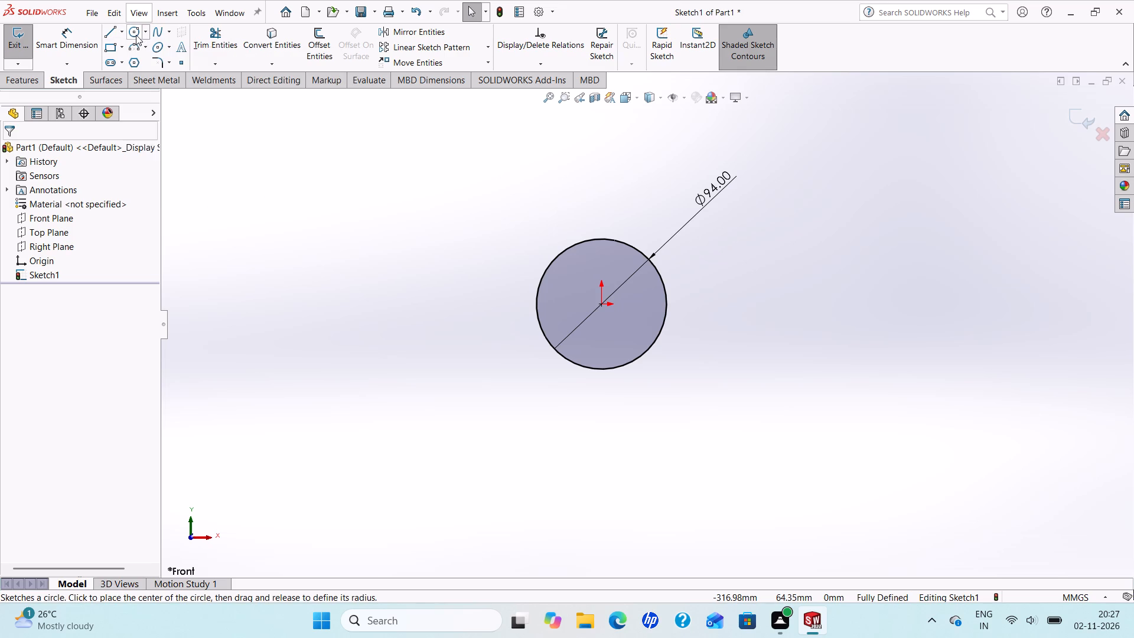
{"action": "left_click", "coordinate": [599, 307]}
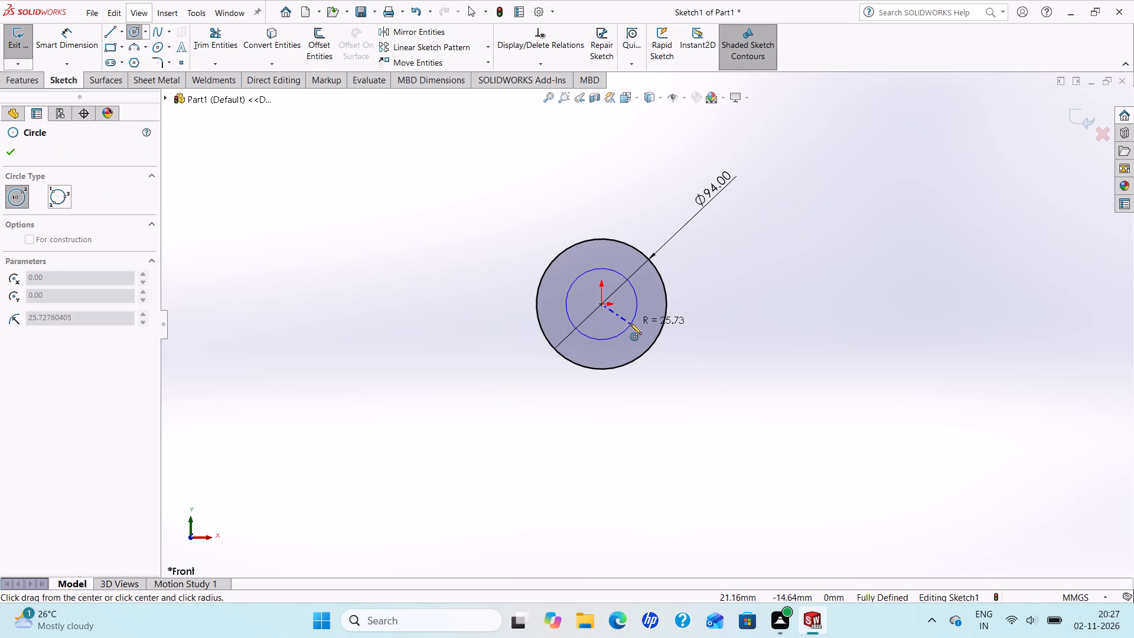
{"action": "left_click", "coordinate": [627, 321]}
{"action": "right_click", "coordinate": [626, 318]}
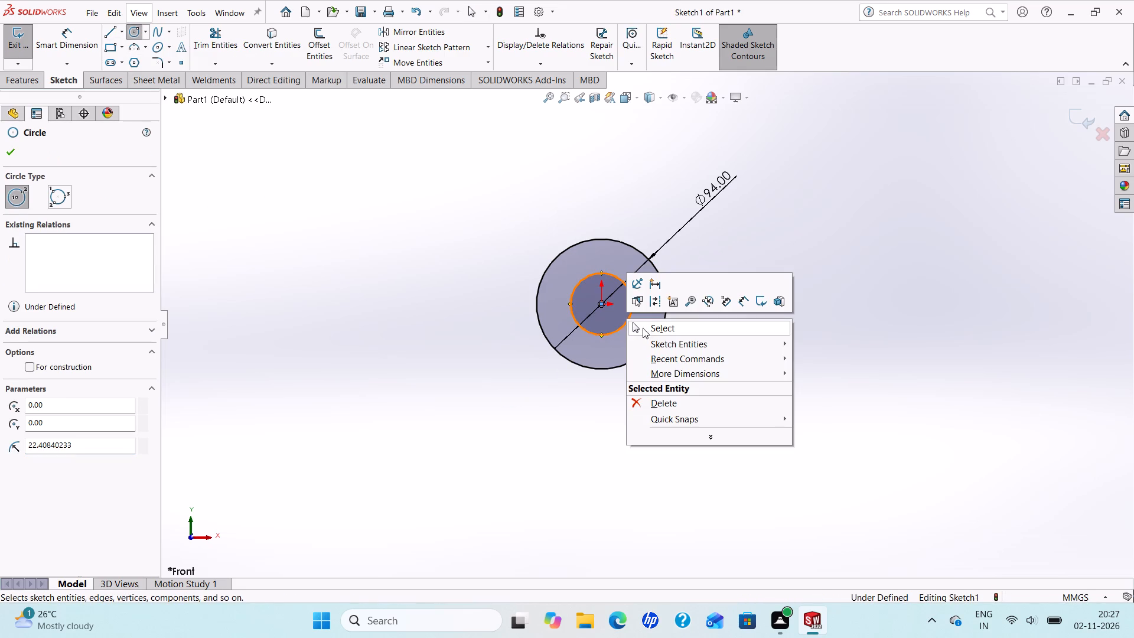
{"action": "left_click", "coordinate": [662, 336]}
{"action": "left_click", "coordinate": [663, 332]}
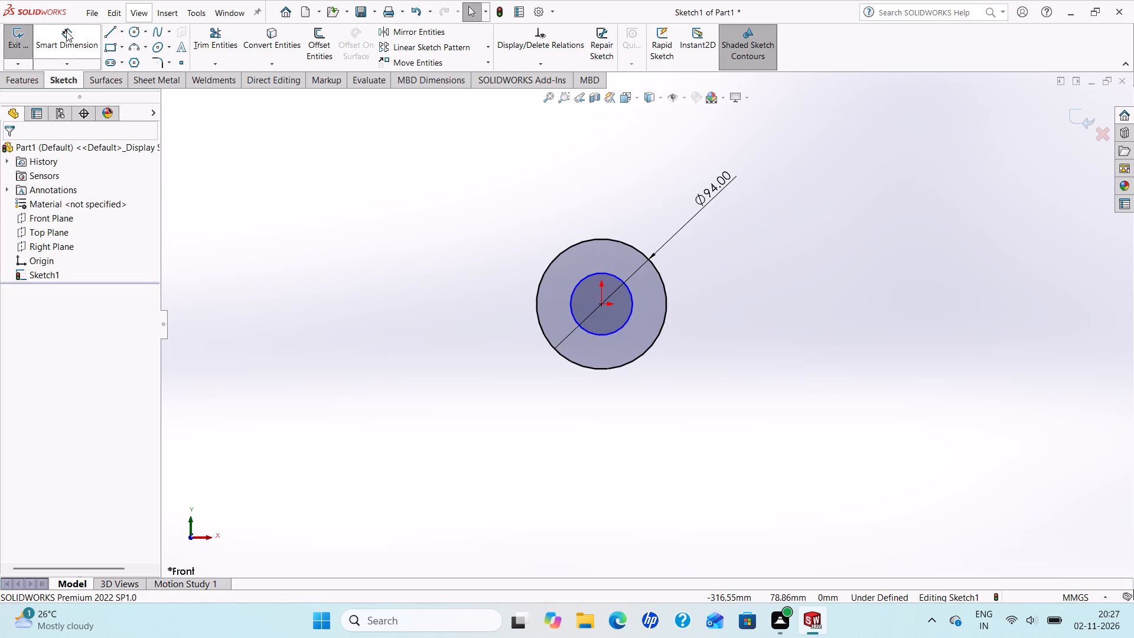
Dimension the inner circle's diameter as 54 mm.
{"action": "left_click", "coordinate": [66, 31]}
{"action": "left_click", "coordinate": [630, 299]}
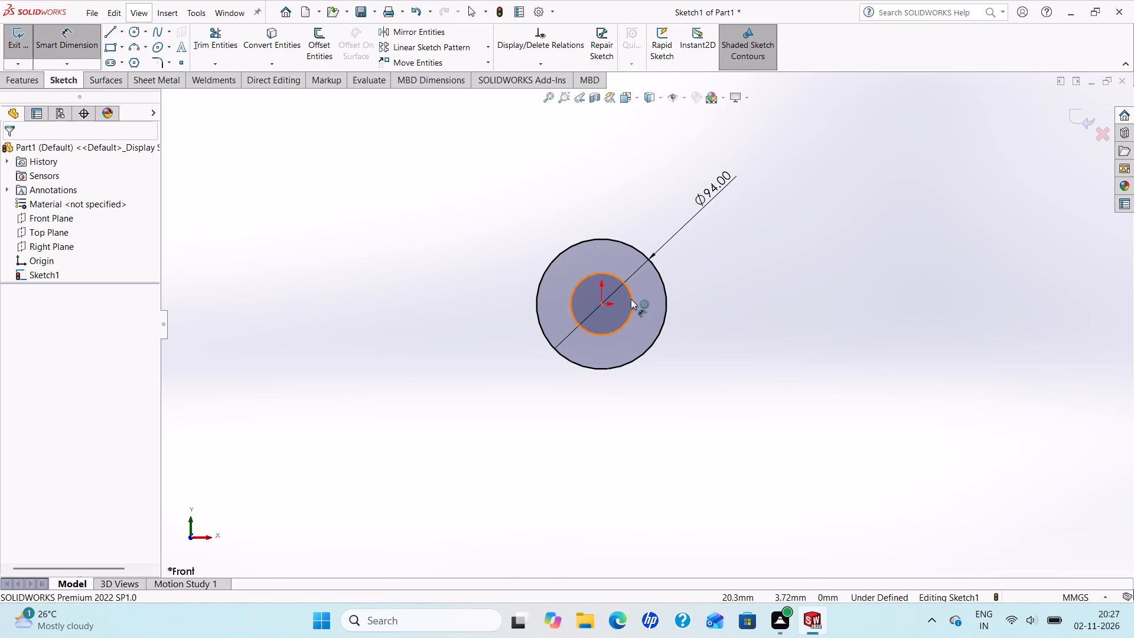
{"action": "left_click", "coordinate": [719, 234]}
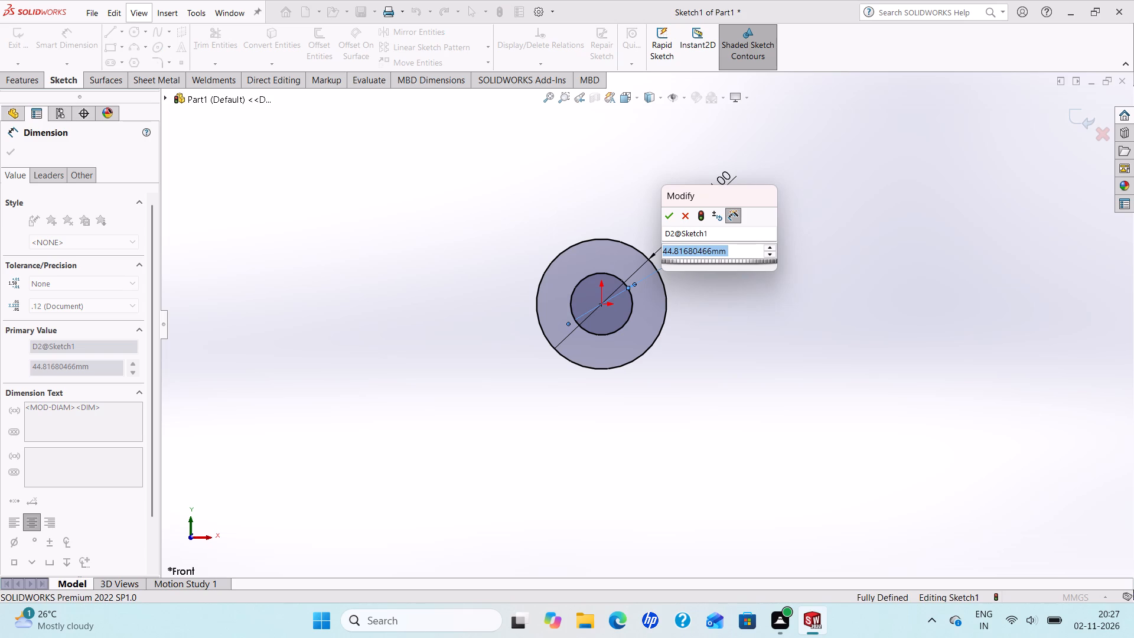
{"action": "type", "text": "54"}
{"action": "key", "text": "Return"}
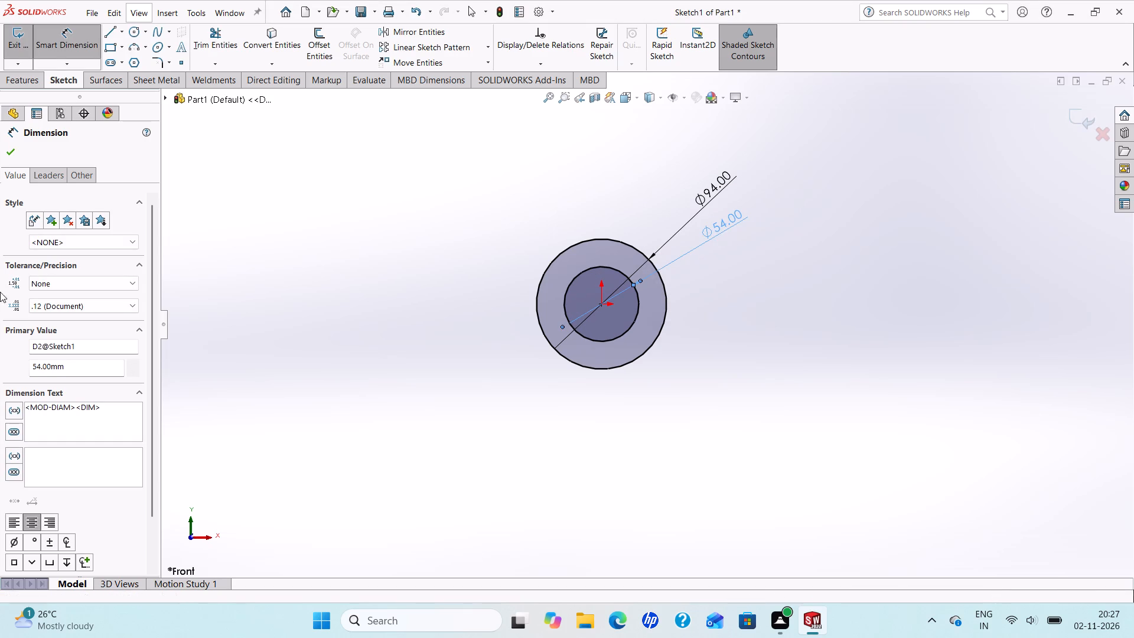
{"action": "left_click", "coordinate": [12, 156]}
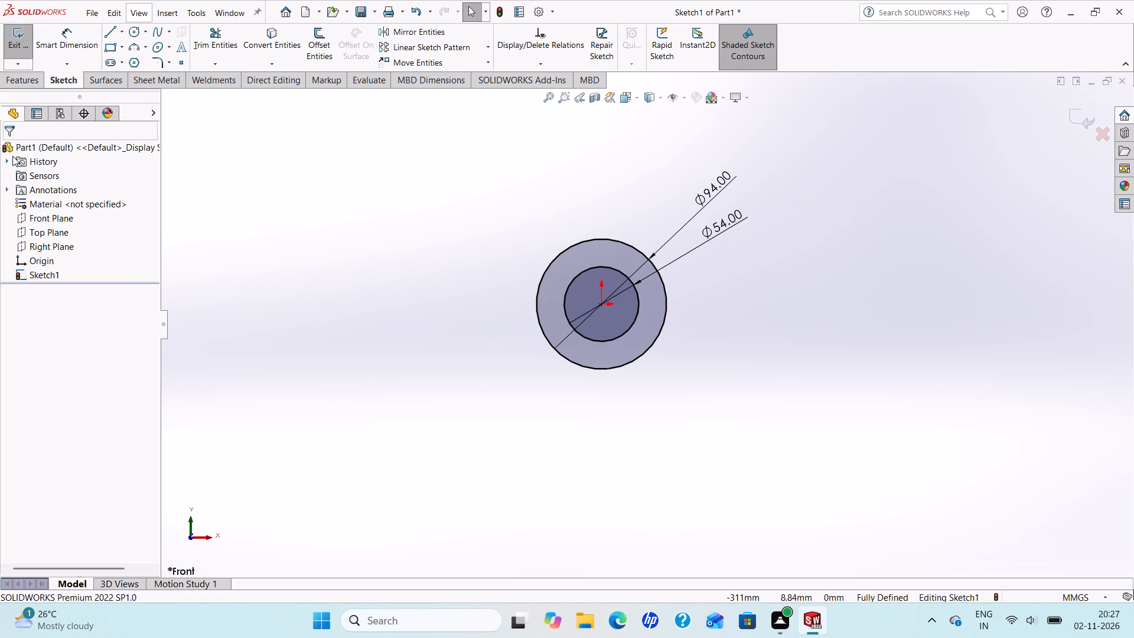
Sketch a third origin-centred circle of about 38 mm radius between the other two and make it construction geometry.
{"action": "left_click", "coordinate": [133, 28]}
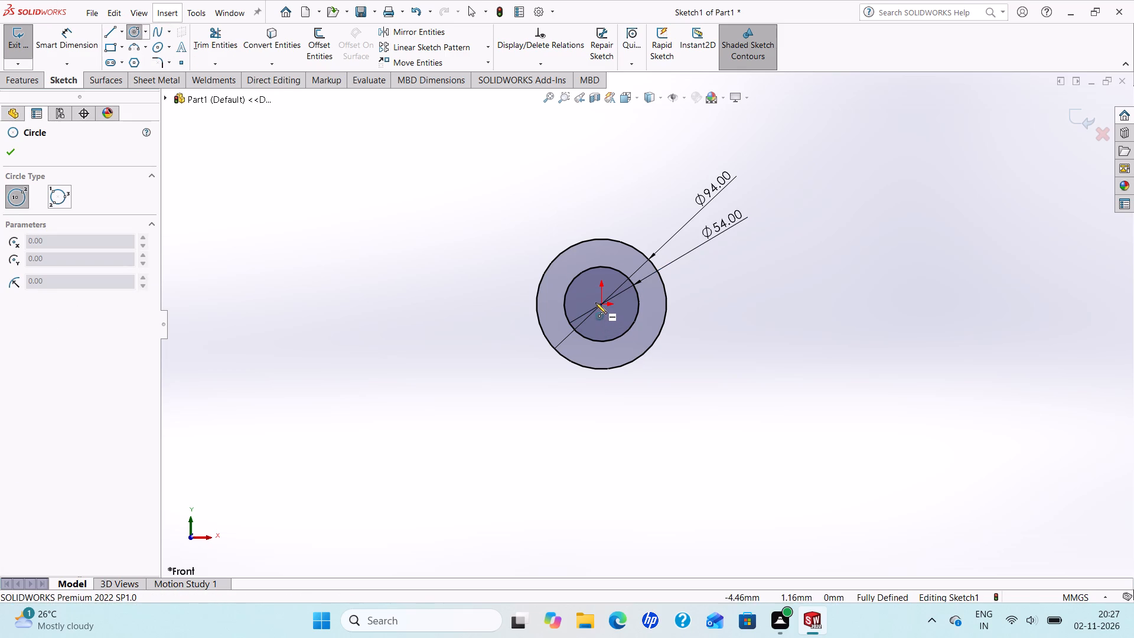
{"action": "left_click", "coordinate": [599, 304]}
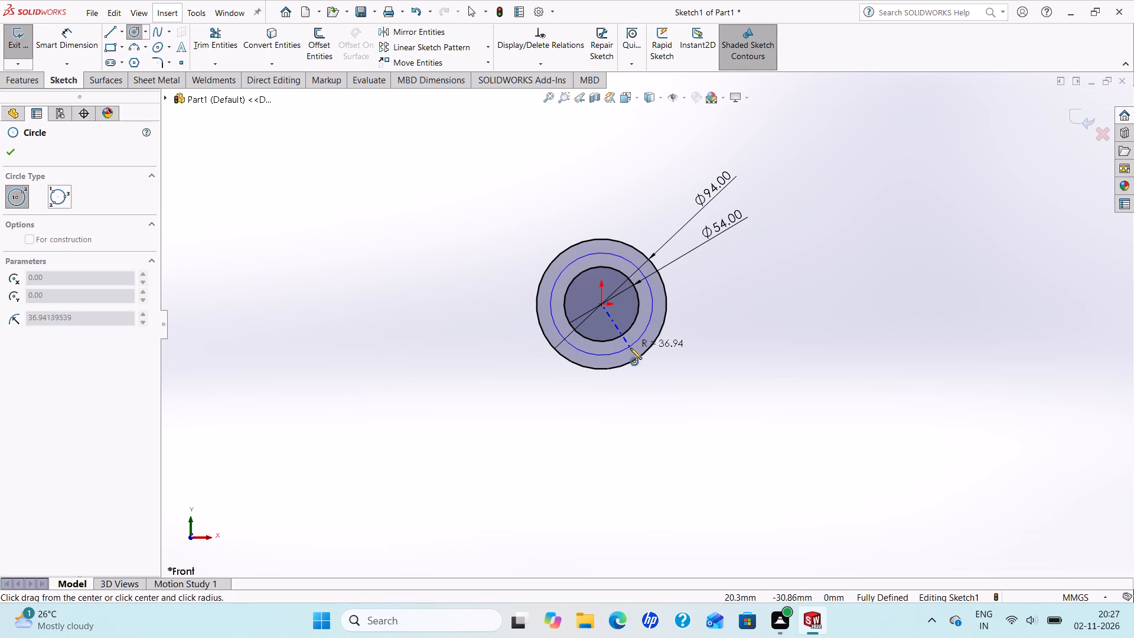
{"action": "left_click", "coordinate": [631, 349]}
{"action": "right_click", "coordinate": [631, 347]}
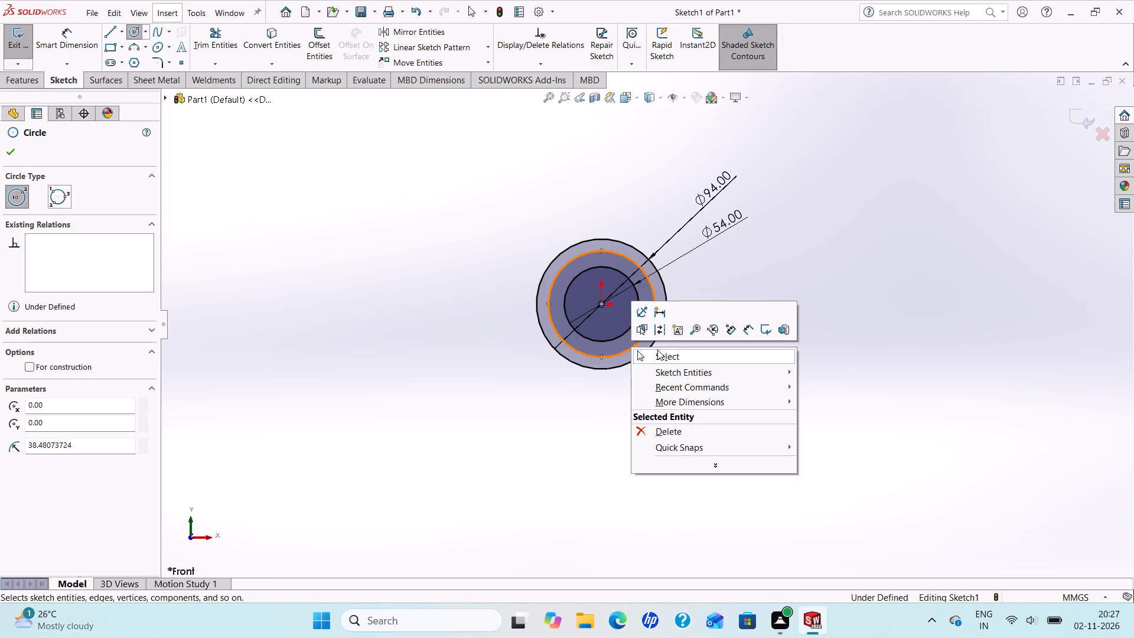
{"action": "left_click", "coordinate": [660, 357]}
{"action": "left_click", "coordinate": [555, 278]}
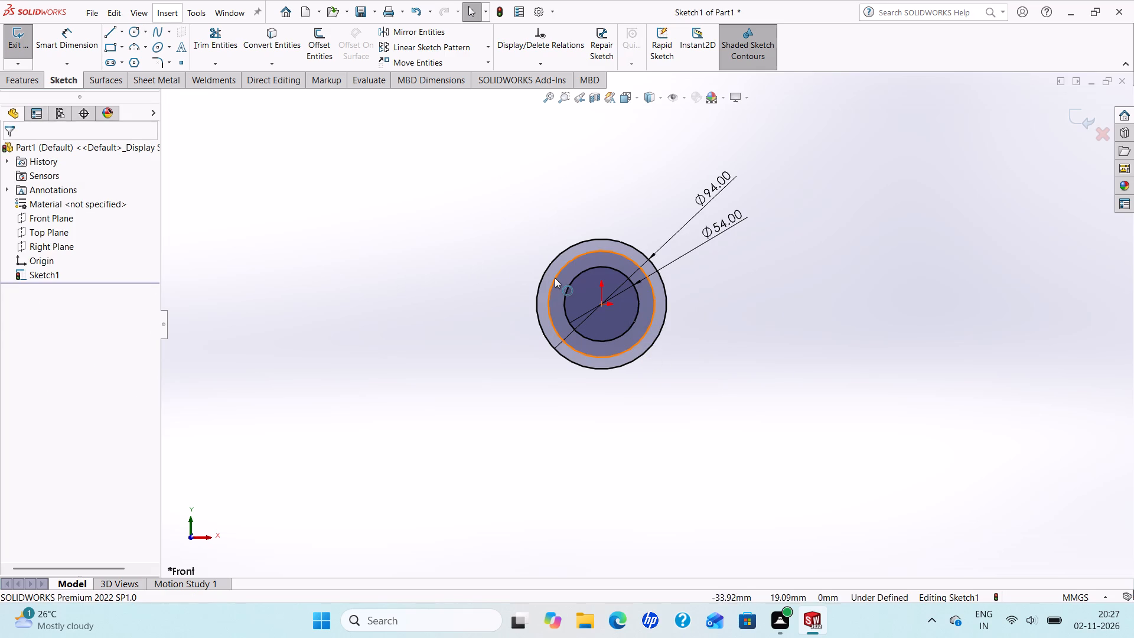
{"action": "left_click", "coordinate": [32, 317]}
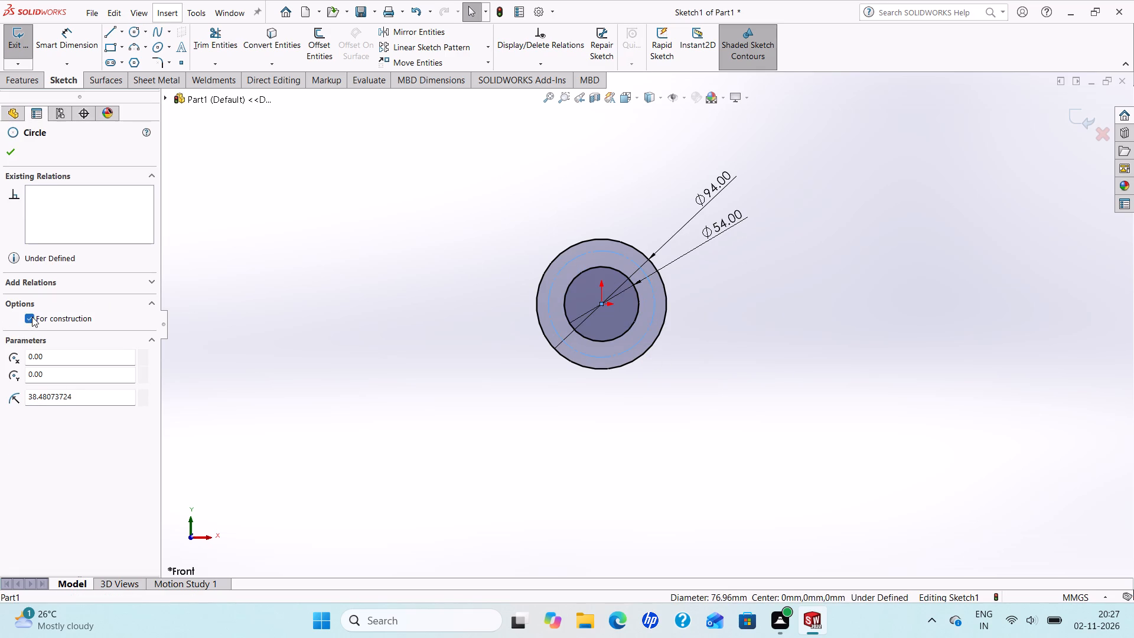
{"action": "left_click", "coordinate": [9, 155]}
Dimension the construction circle's diameter as 74 mm.
{"action": "left_click", "coordinate": [68, 42]}
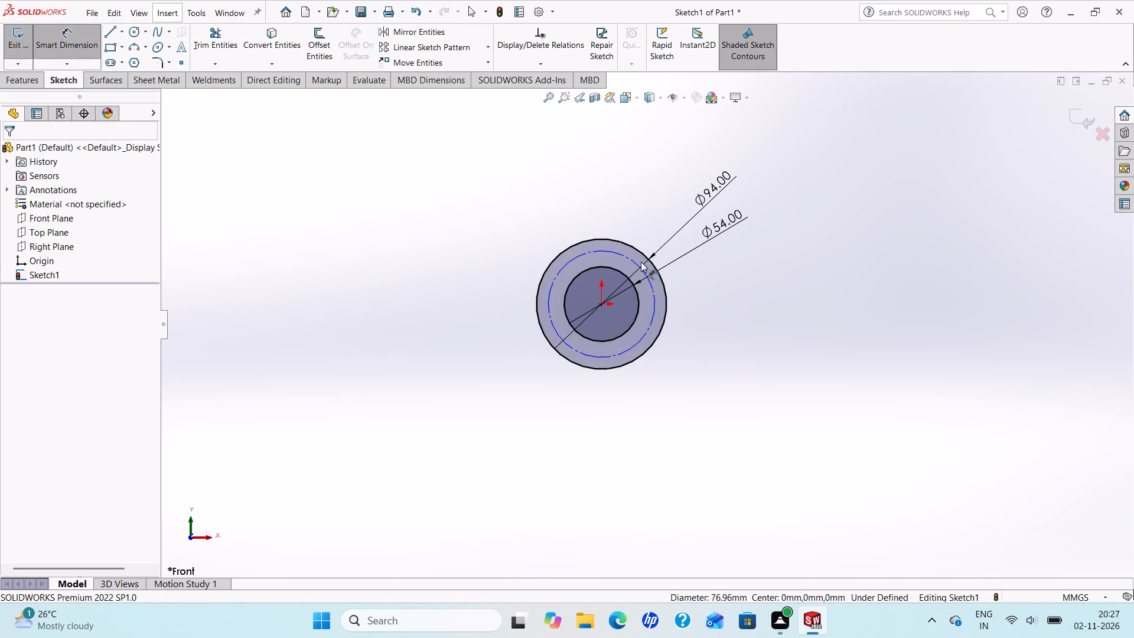
{"action": "left_click", "coordinate": [652, 302]}
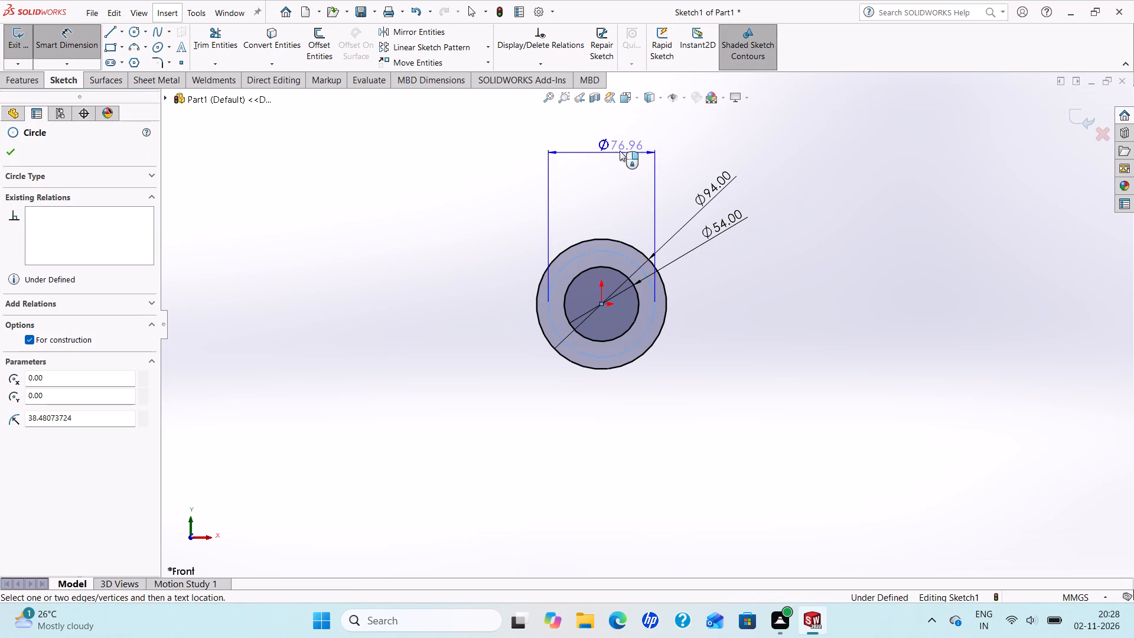
{"action": "left_click", "coordinate": [487, 222]}
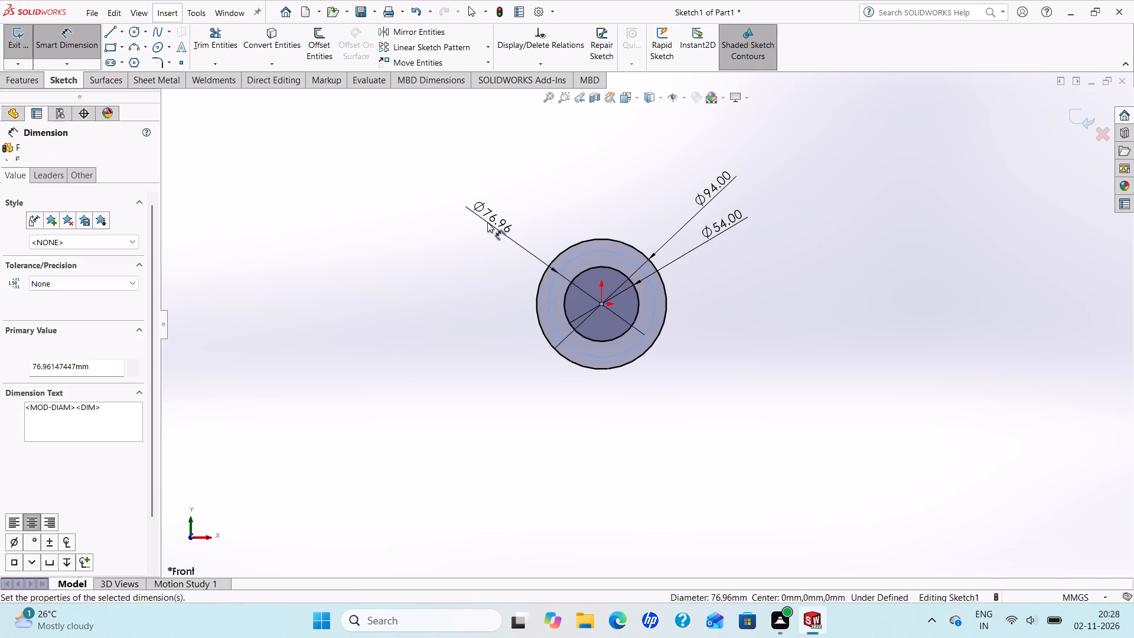
{"action": "type", "text": "74"}
{"action": "key", "text": "Return"}
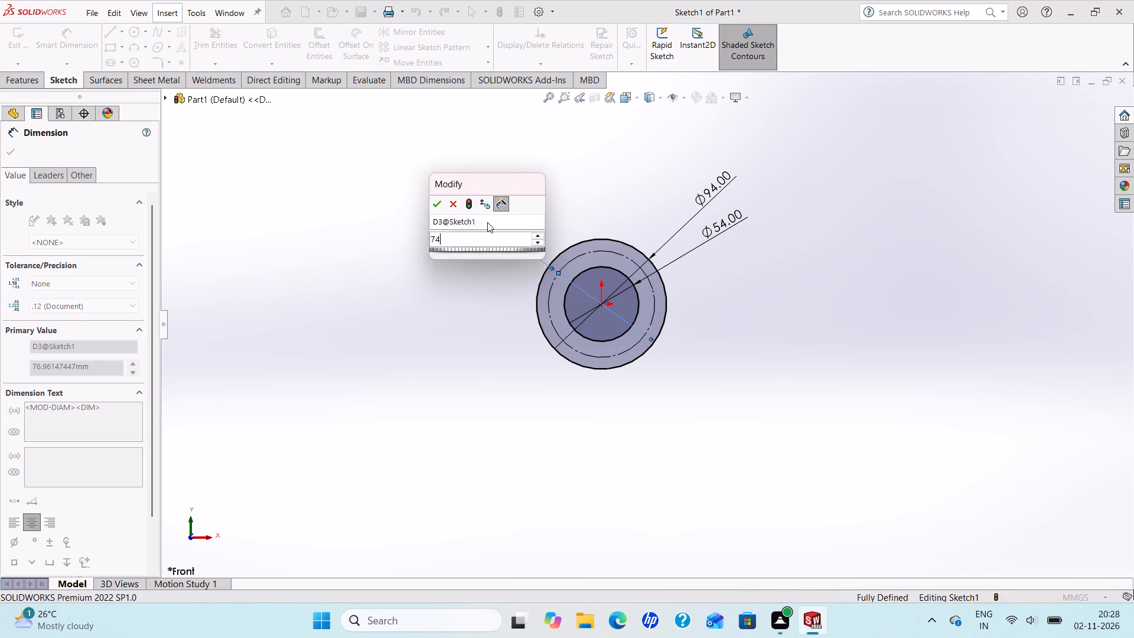
{"action": "left_click", "coordinate": [11, 147]}
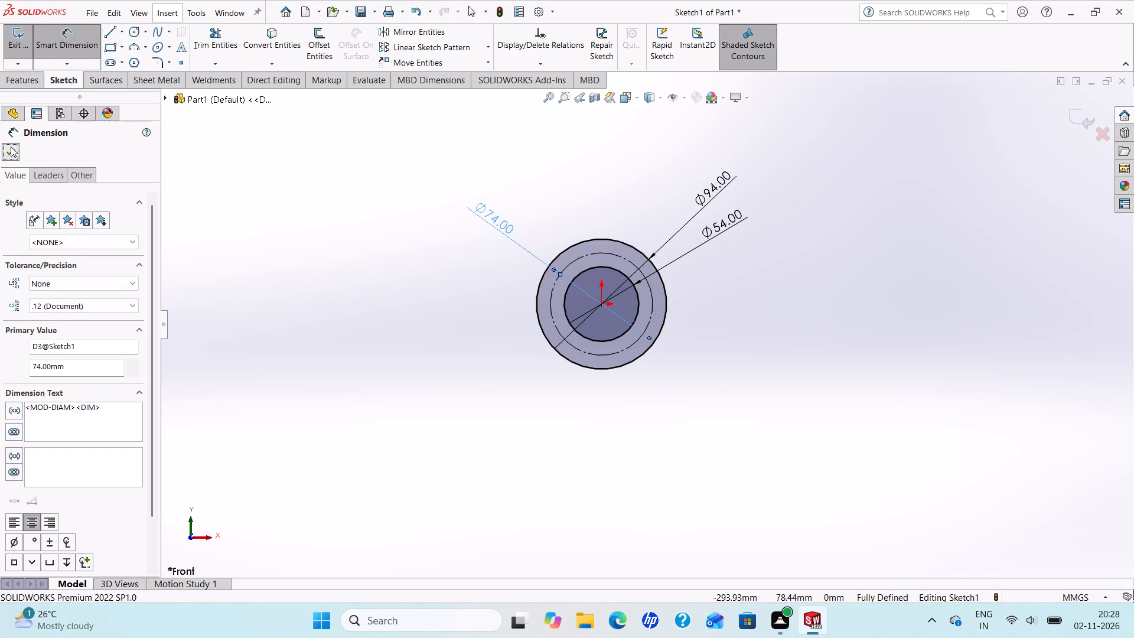
Sketch a circle of about 7.6 mm radius centred on the construction circle's quadrant point on the negative X side.
{"action": "left_click", "coordinate": [137, 34]}
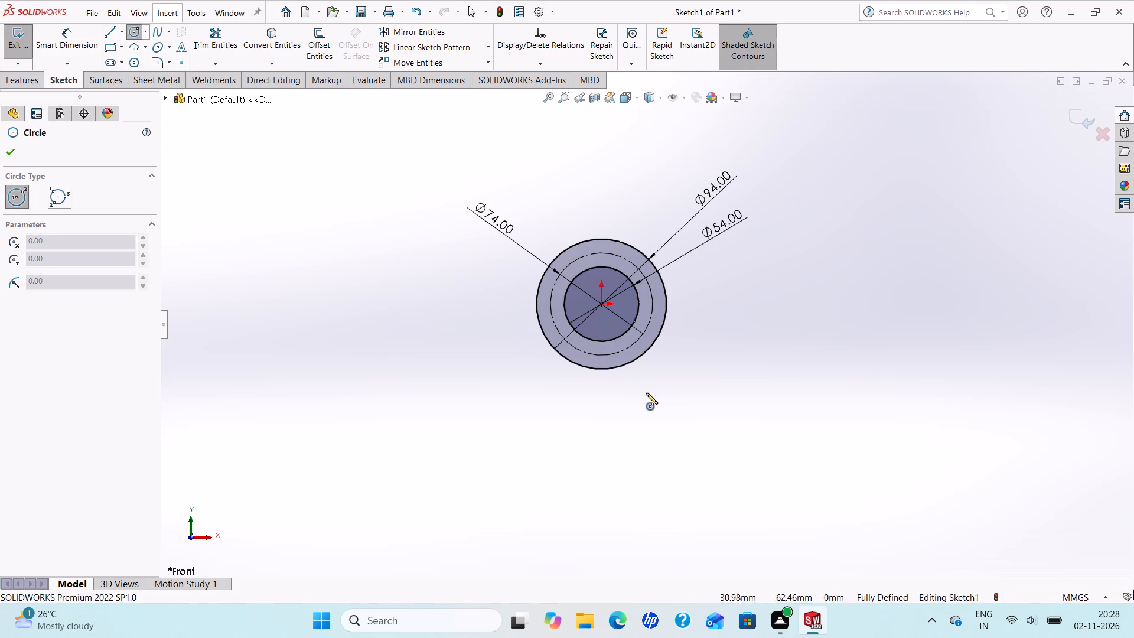
{"action": "left_click", "coordinate": [550, 303]}
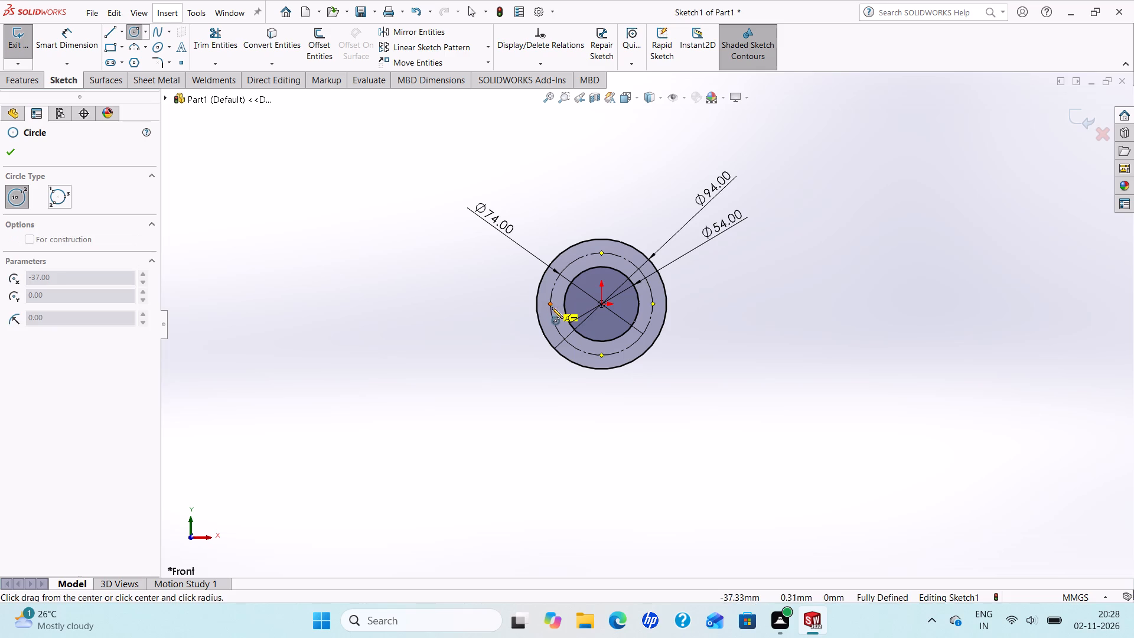
{"action": "left_click", "coordinate": [555, 314]}
{"action": "right_click", "coordinate": [554, 313]}
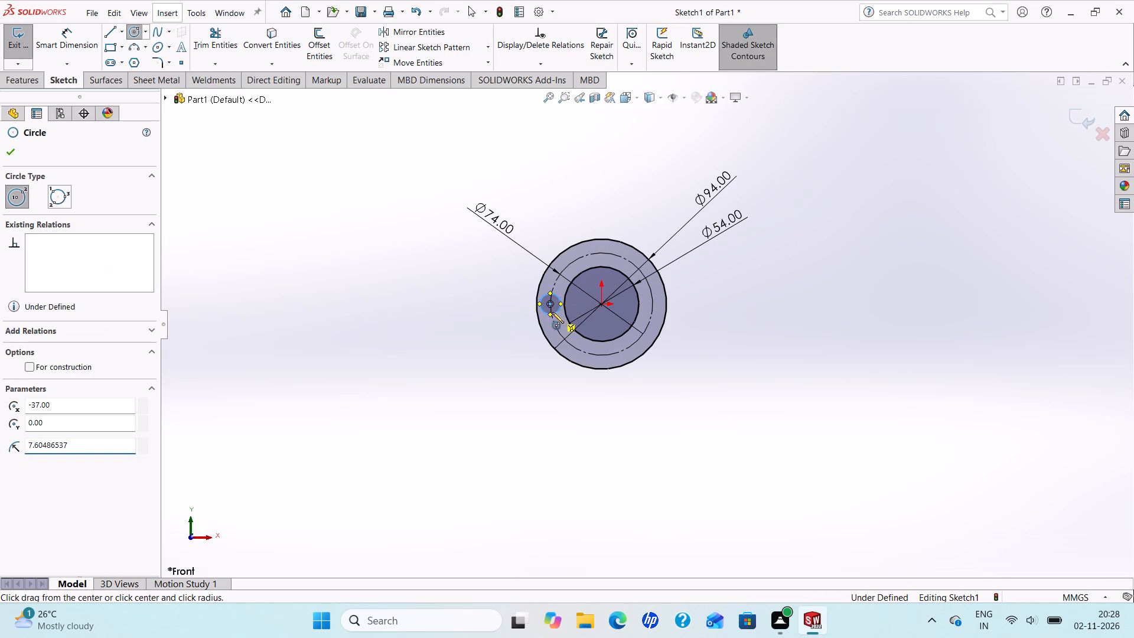
{"action": "left_click", "coordinate": [567, 318]}
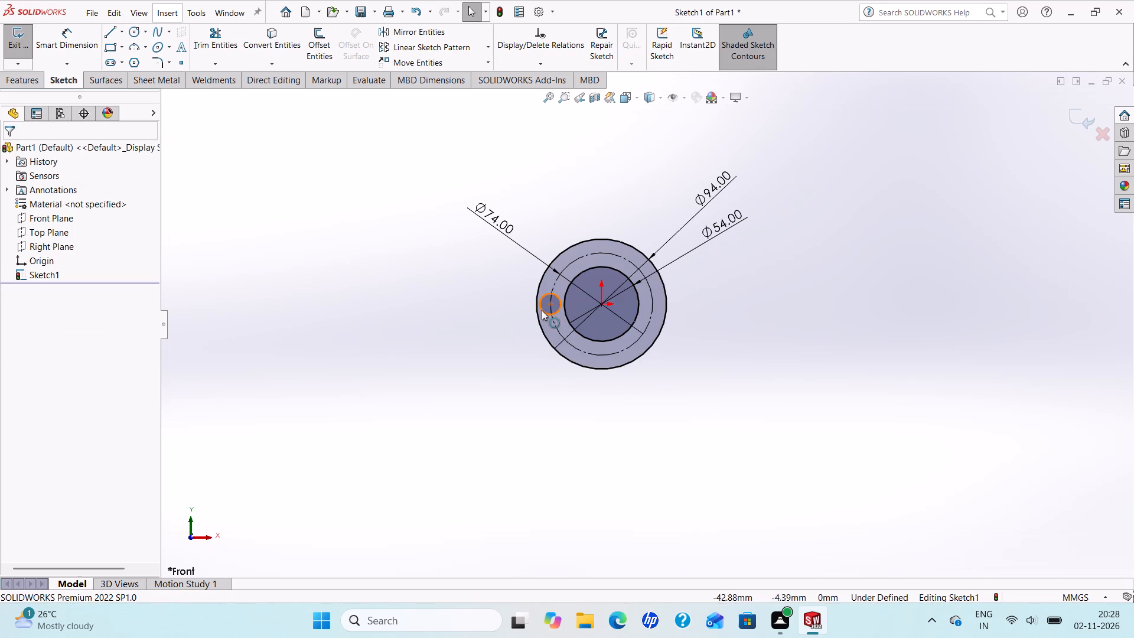
Dimension the small hole circle's diameter as 12 mm.
{"action": "left_click", "coordinate": [87, 44]}
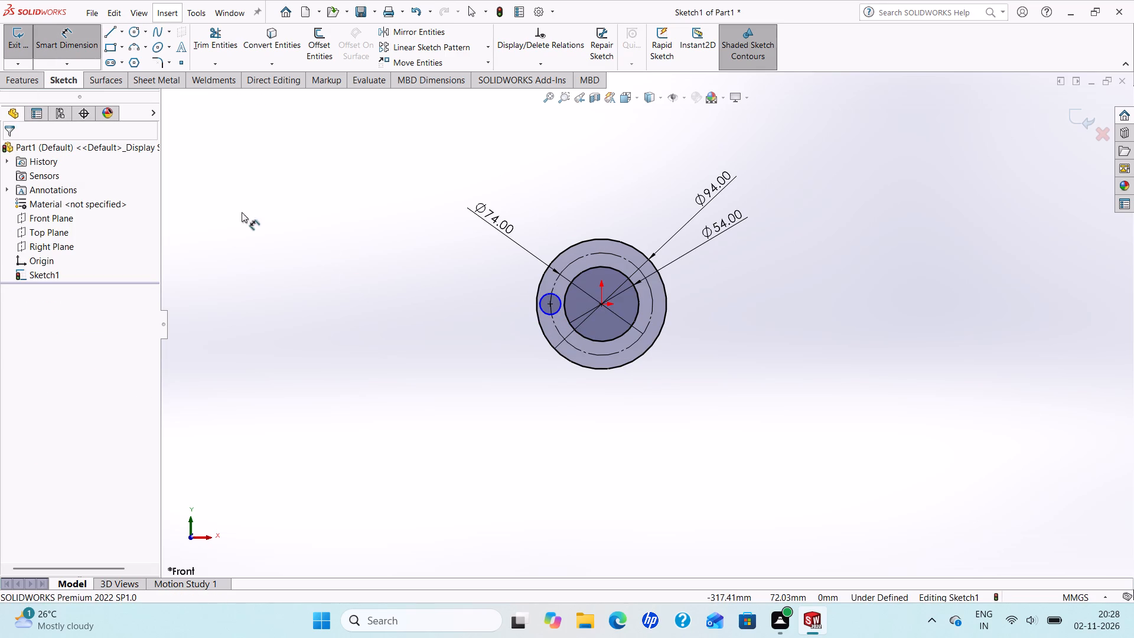
{"action": "left_click", "coordinate": [543, 311]}
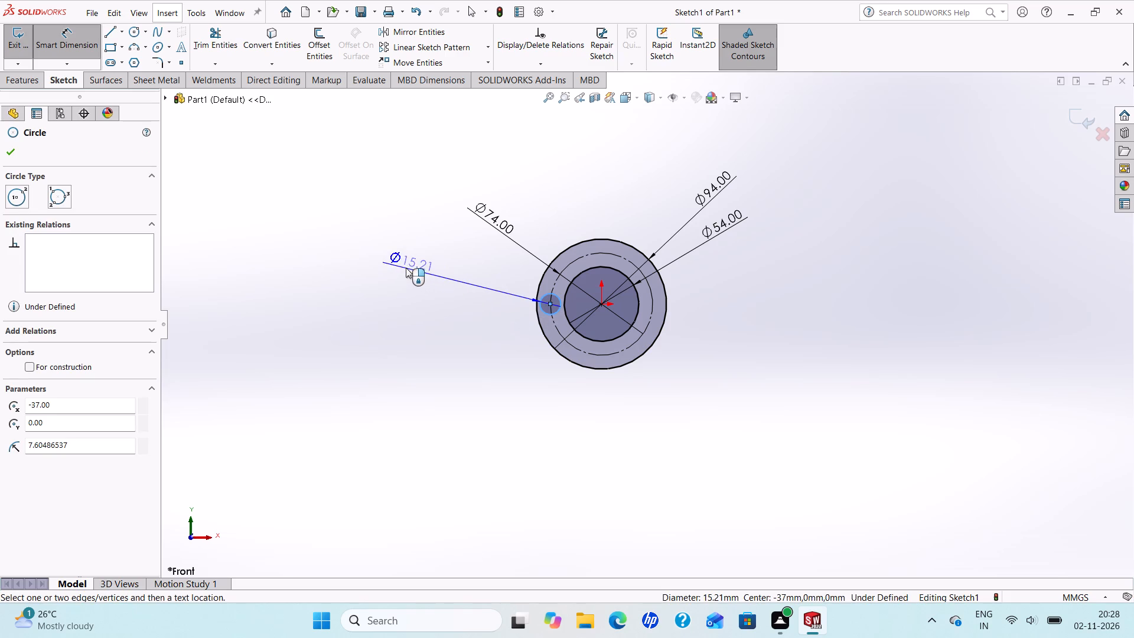
{"action": "left_click", "coordinate": [406, 268]}
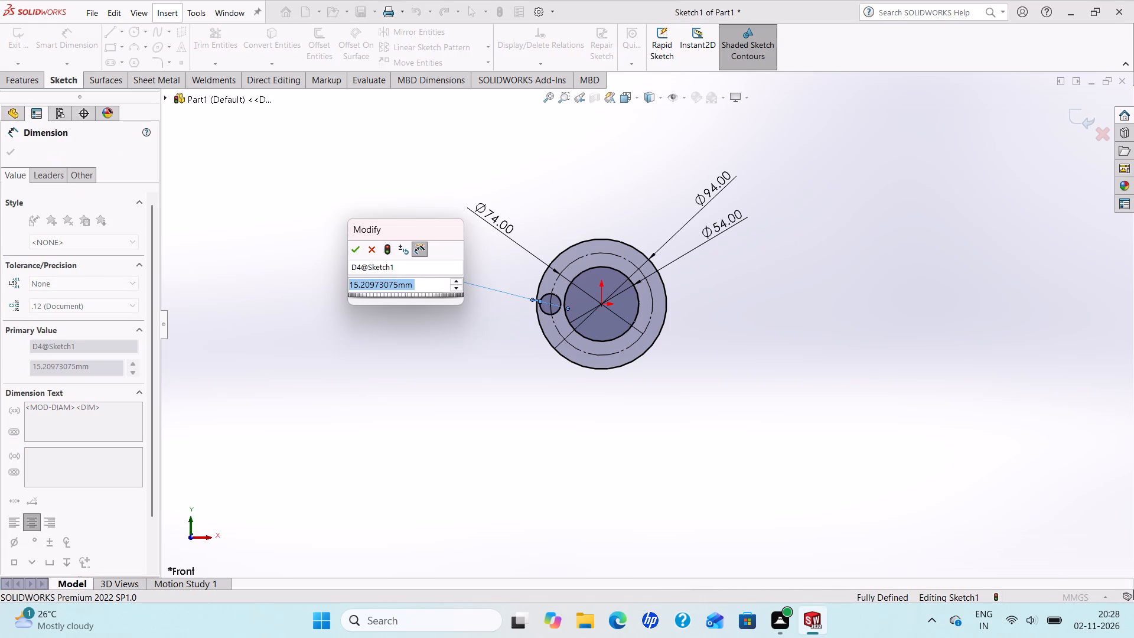
{"action": "type", "text": "12"}
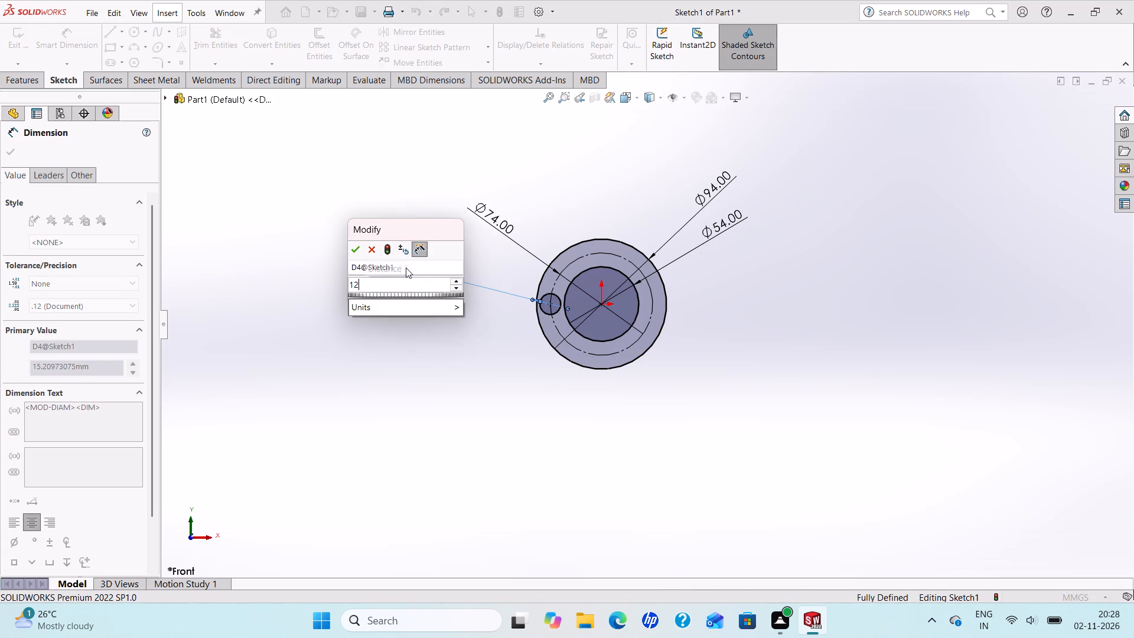
{"action": "key", "text": "Return"}
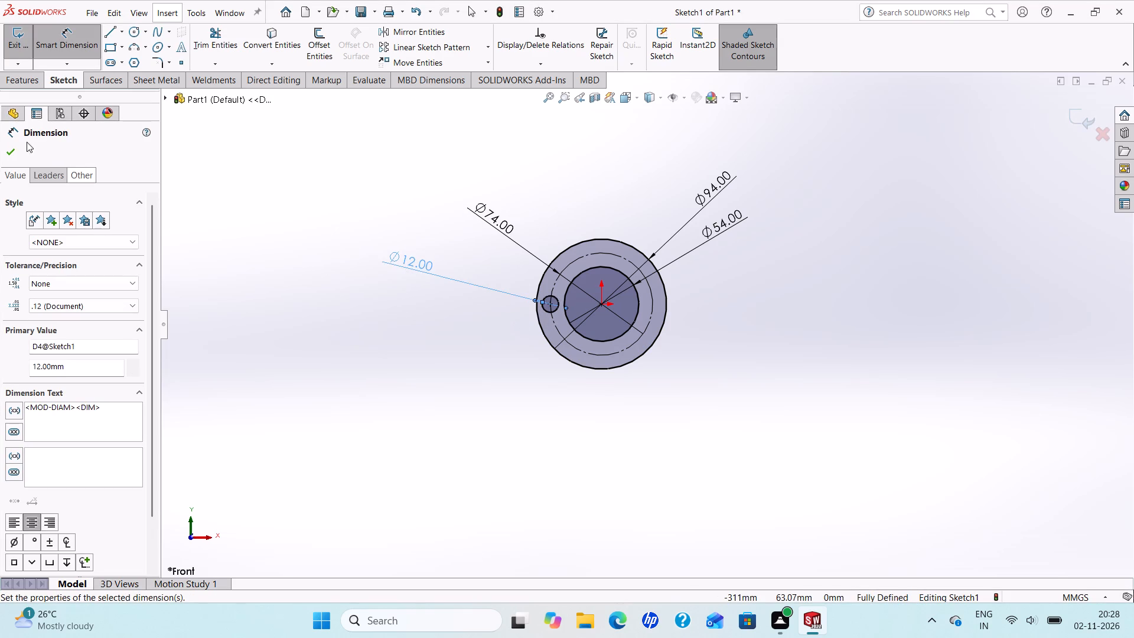
{"action": "left_click", "coordinate": [14, 148]}
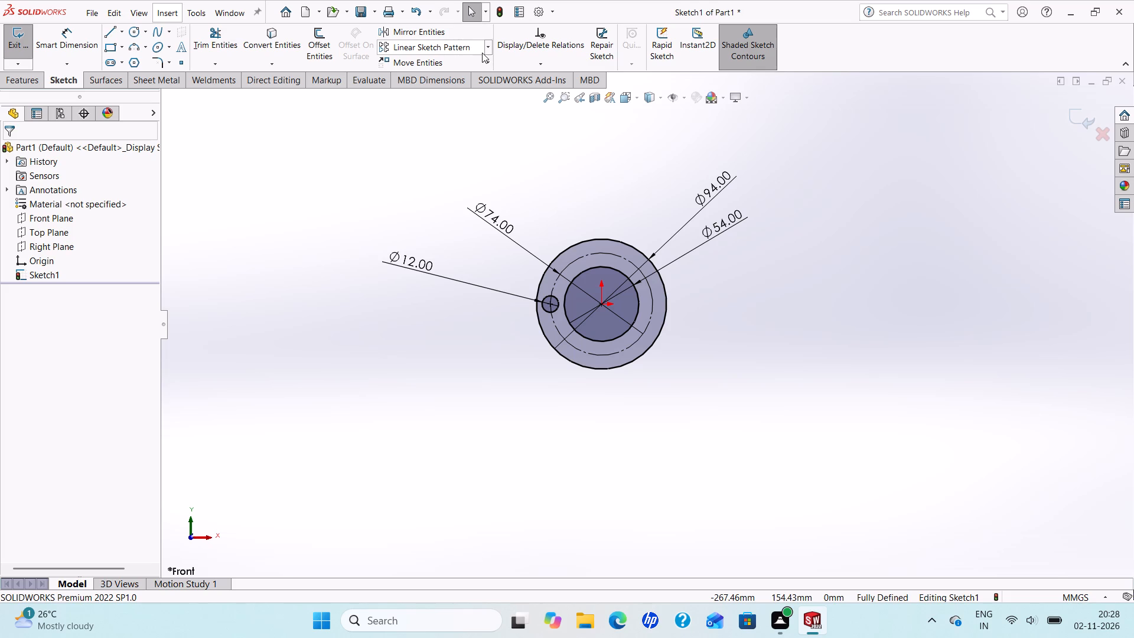
Circular-pattern the 12 mm circle about the origin with 6 equally spaced instances over 360 degrees.
{"action": "left_click", "coordinate": [488, 47]}
{"action": "left_click", "coordinate": [454, 73]}
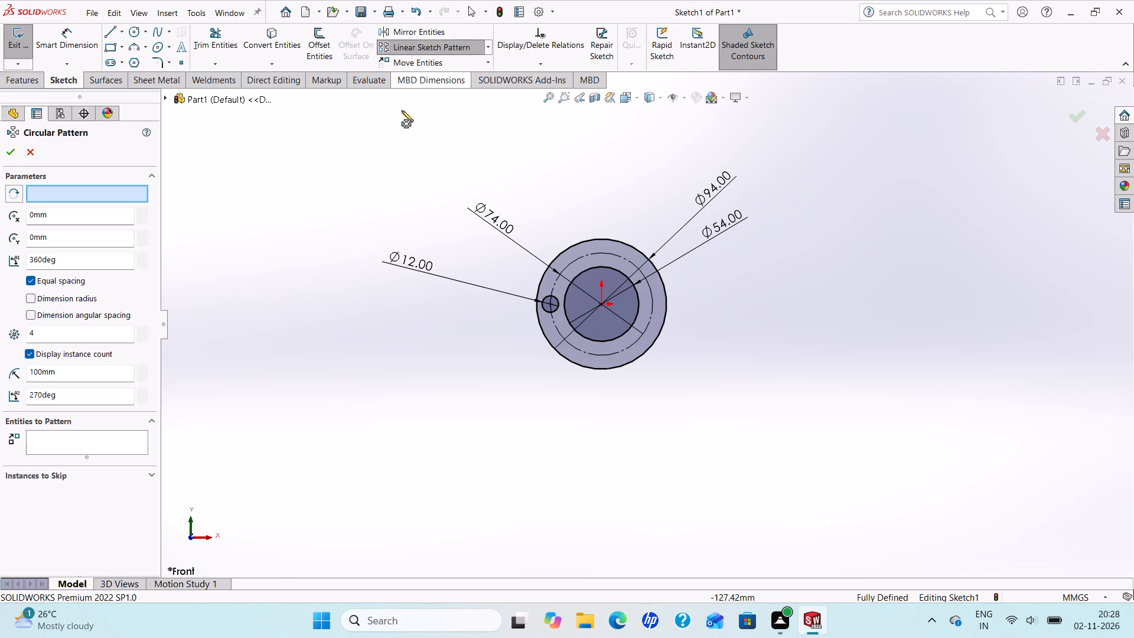
{"action": "left_click", "coordinate": [564, 268]}
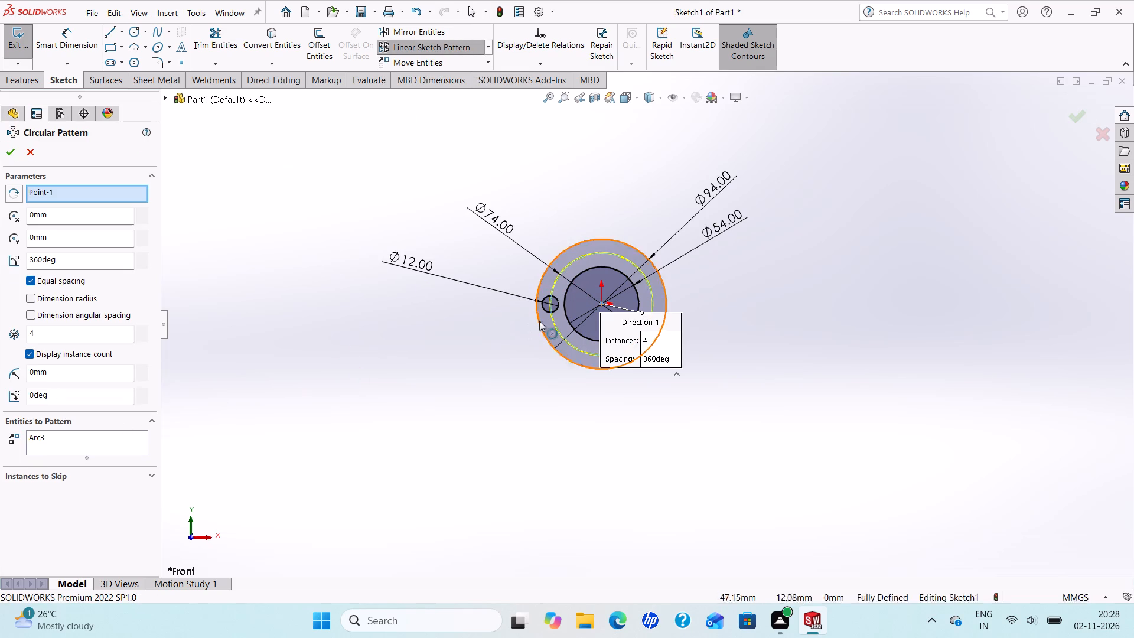
{"action": "right_click", "coordinate": [50, 435]}
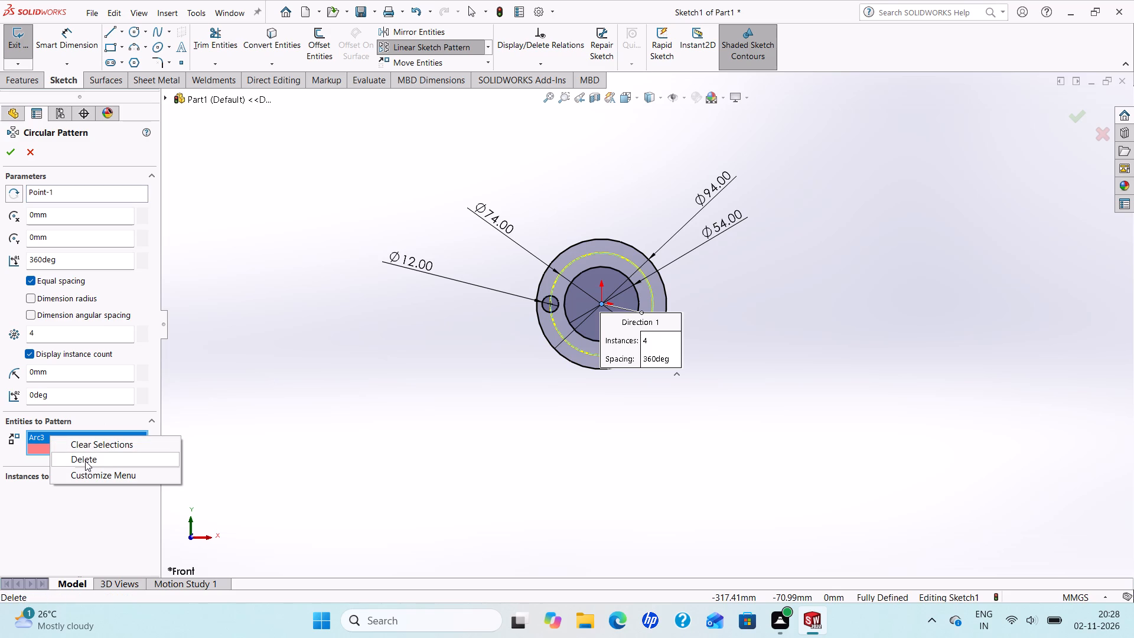
{"action": "left_click", "coordinate": [85, 461]}
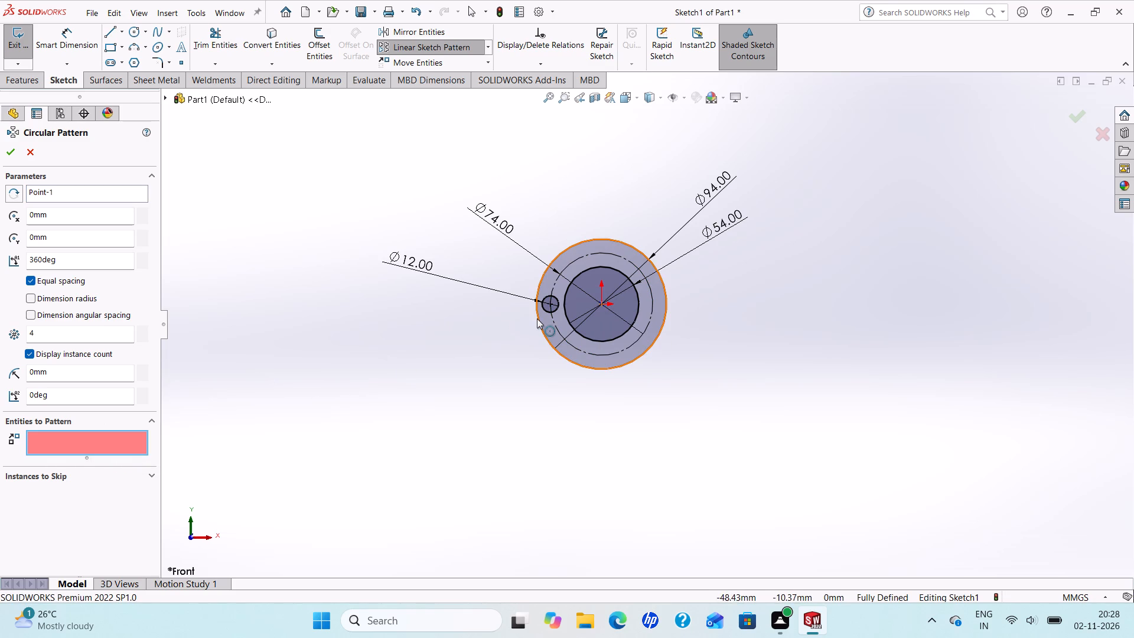
{"action": "left_click", "coordinate": [545, 310]}
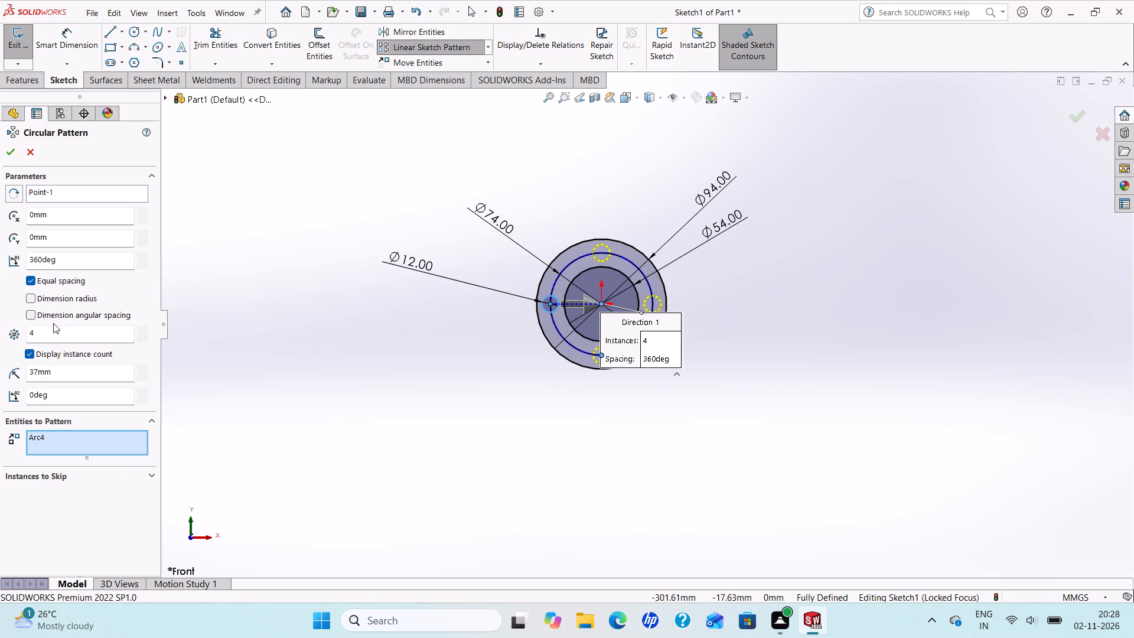
{"action": "left_click_drag", "start_coordinate": [53, 323], "coordinate": [19, 323]}
{"action": "left_click_drag", "start_coordinate": [48, 334], "coordinate": [0, 328]}
{"action": "key", "text": "6"}
{"action": "key", "text": "Return"}
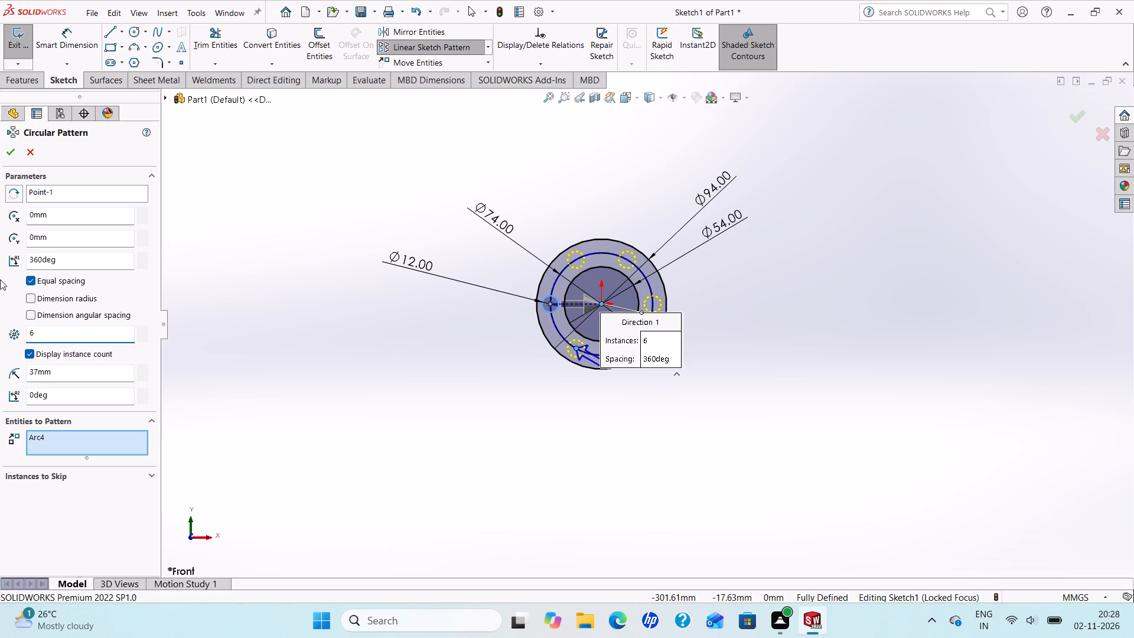
{"action": "left_click", "coordinate": [6, 152]}
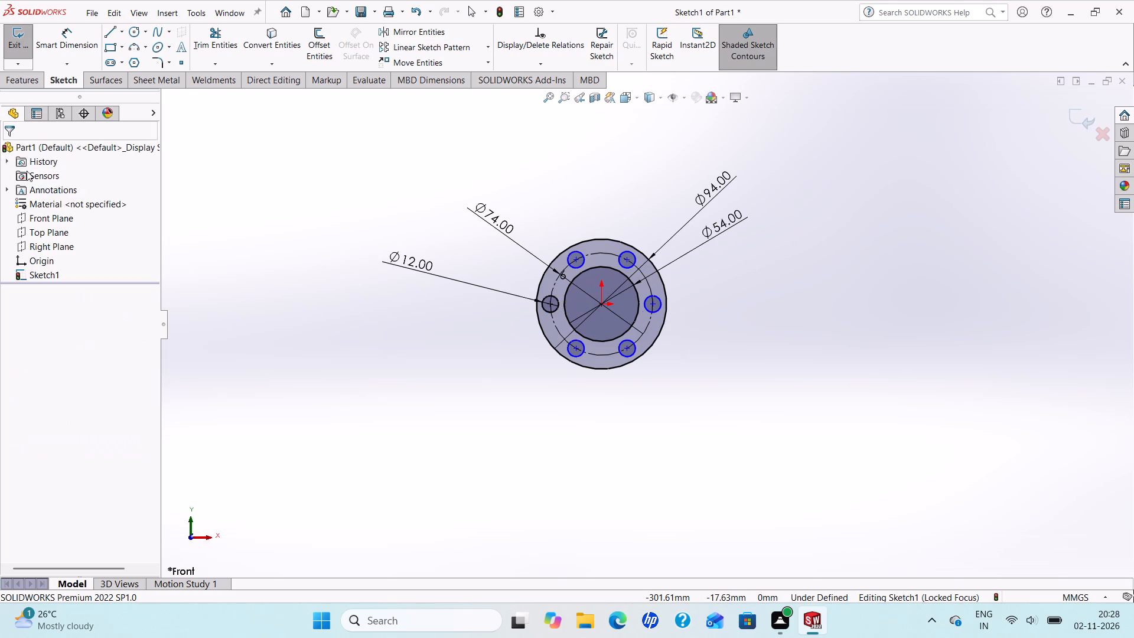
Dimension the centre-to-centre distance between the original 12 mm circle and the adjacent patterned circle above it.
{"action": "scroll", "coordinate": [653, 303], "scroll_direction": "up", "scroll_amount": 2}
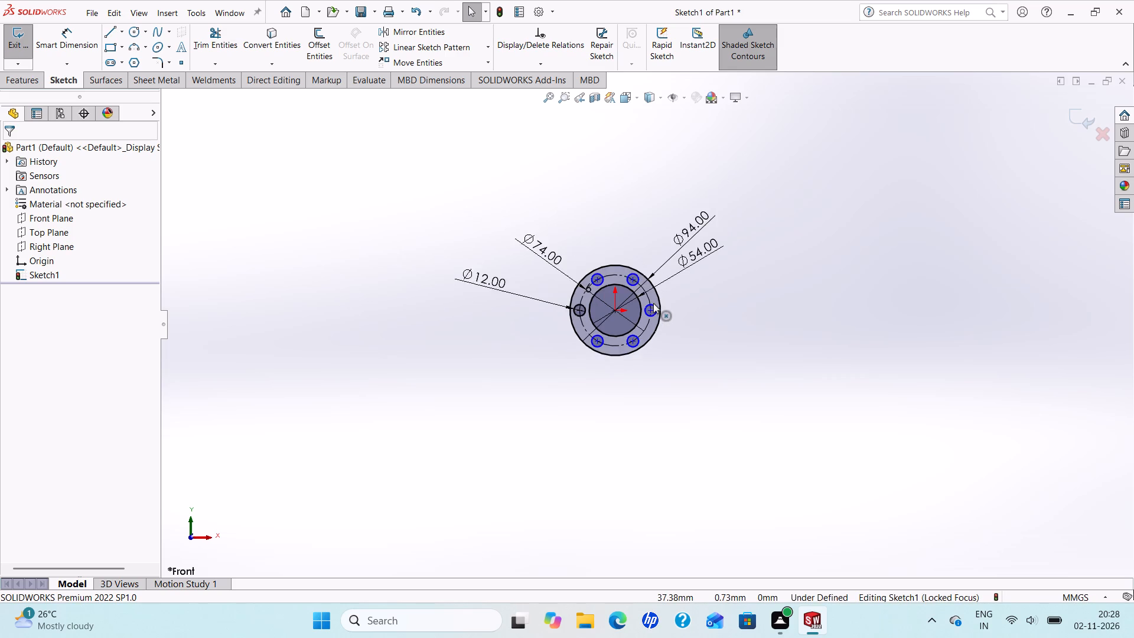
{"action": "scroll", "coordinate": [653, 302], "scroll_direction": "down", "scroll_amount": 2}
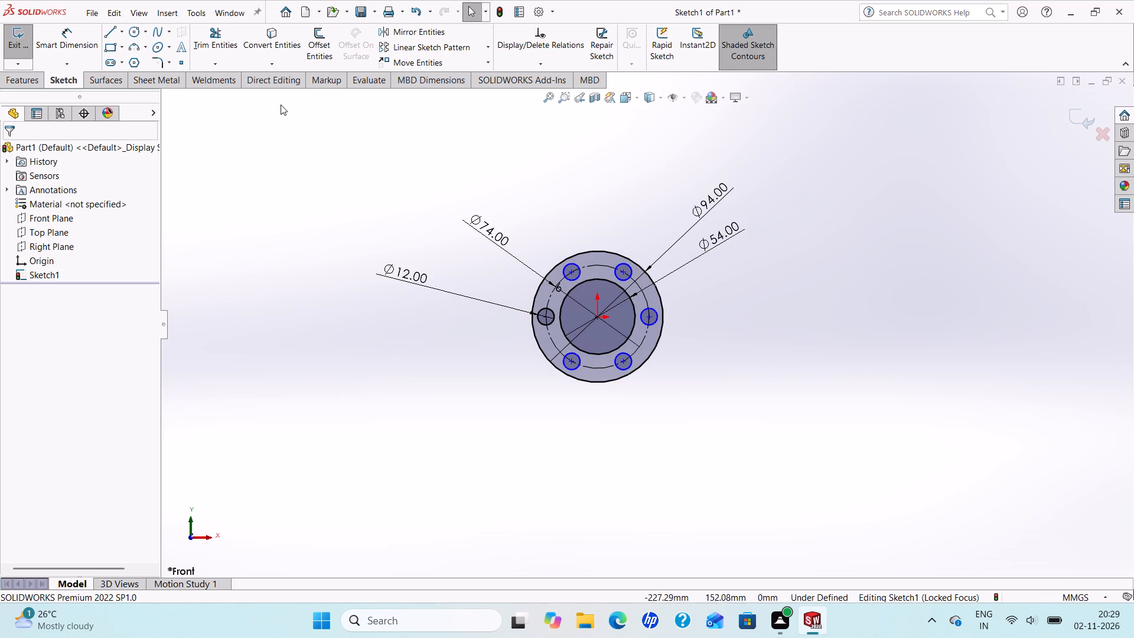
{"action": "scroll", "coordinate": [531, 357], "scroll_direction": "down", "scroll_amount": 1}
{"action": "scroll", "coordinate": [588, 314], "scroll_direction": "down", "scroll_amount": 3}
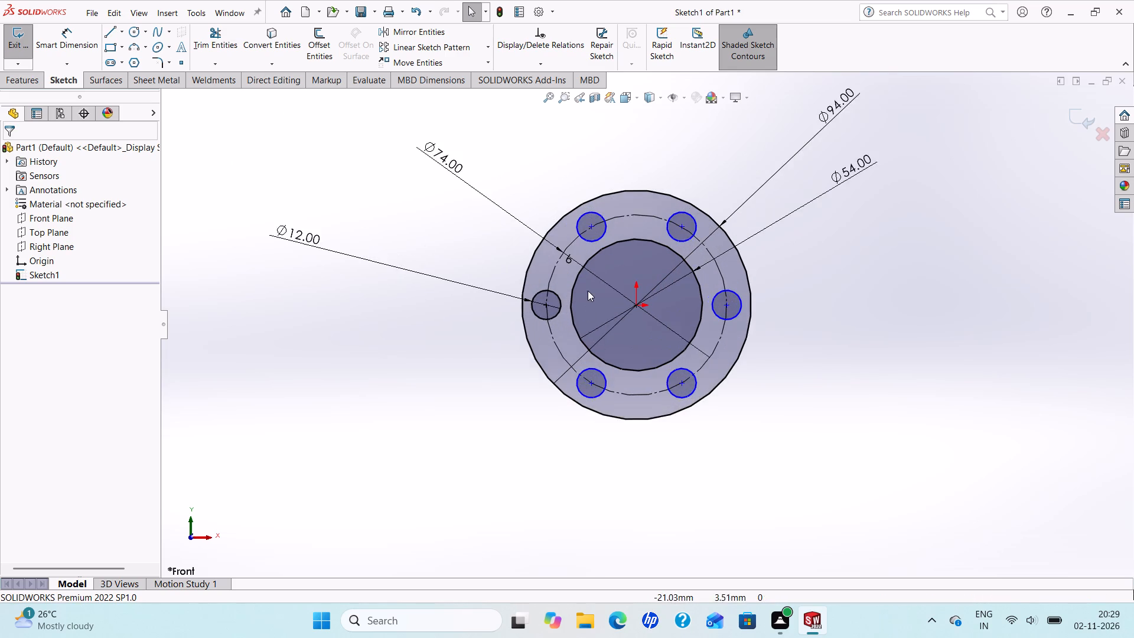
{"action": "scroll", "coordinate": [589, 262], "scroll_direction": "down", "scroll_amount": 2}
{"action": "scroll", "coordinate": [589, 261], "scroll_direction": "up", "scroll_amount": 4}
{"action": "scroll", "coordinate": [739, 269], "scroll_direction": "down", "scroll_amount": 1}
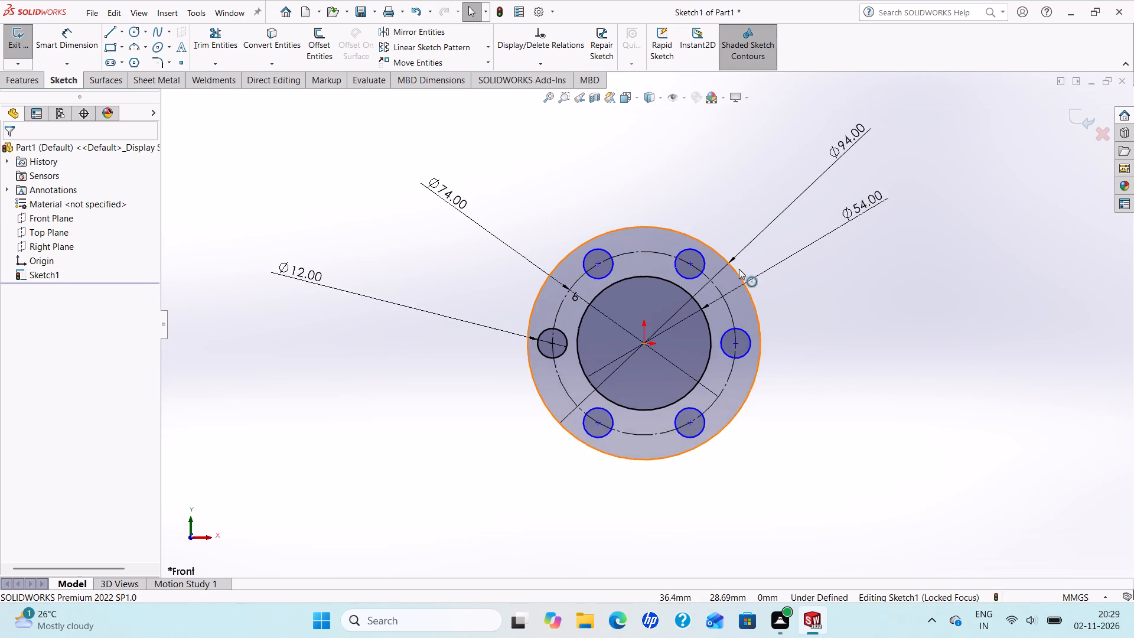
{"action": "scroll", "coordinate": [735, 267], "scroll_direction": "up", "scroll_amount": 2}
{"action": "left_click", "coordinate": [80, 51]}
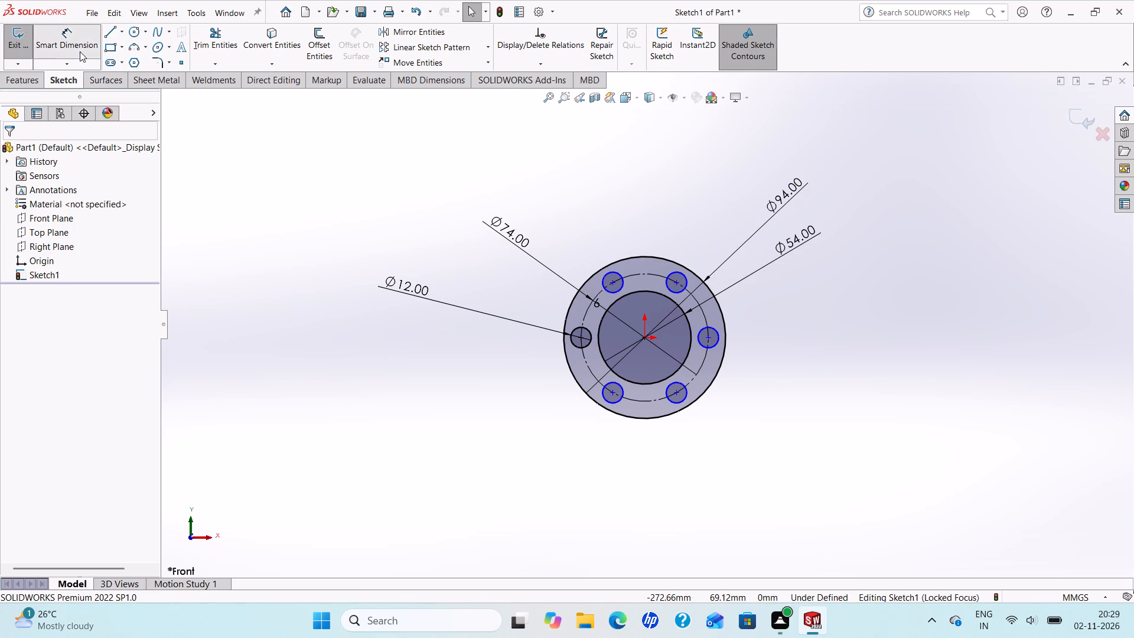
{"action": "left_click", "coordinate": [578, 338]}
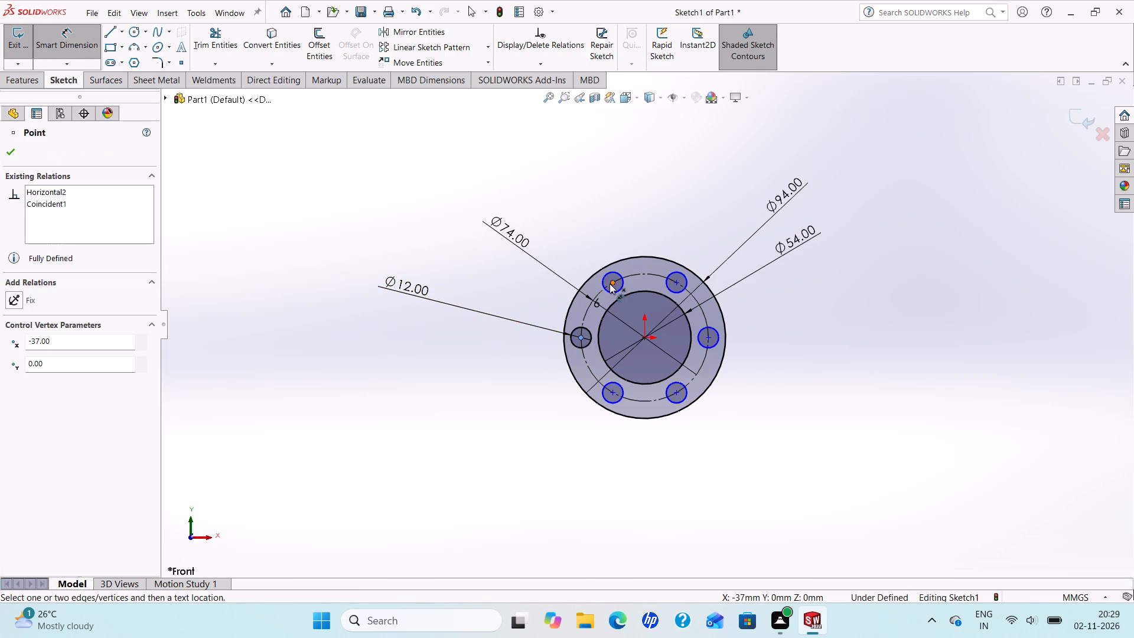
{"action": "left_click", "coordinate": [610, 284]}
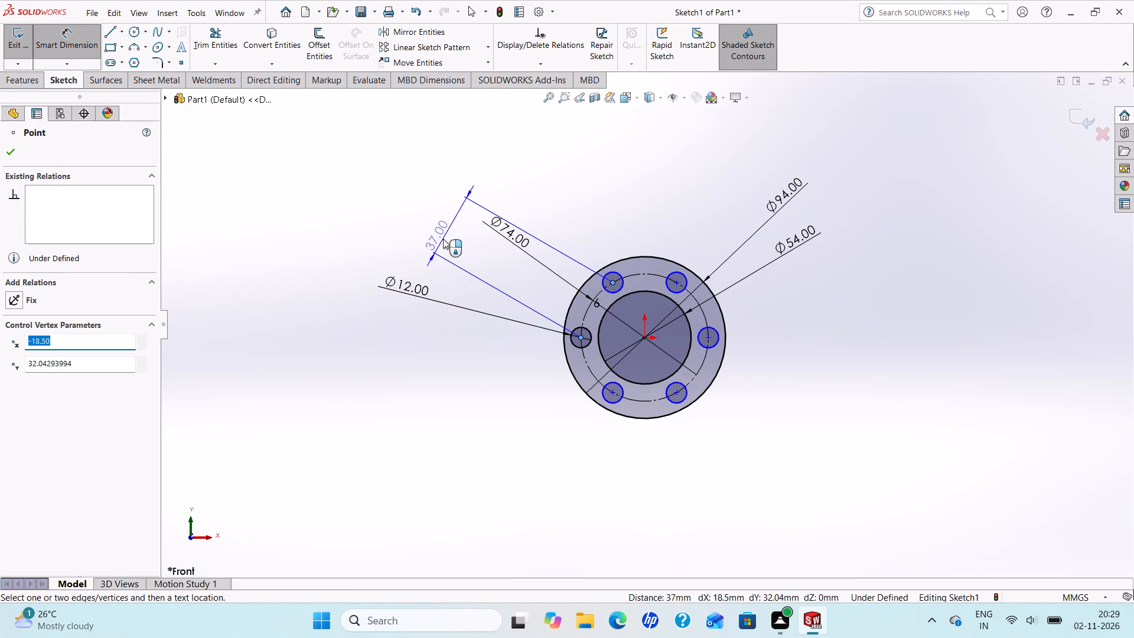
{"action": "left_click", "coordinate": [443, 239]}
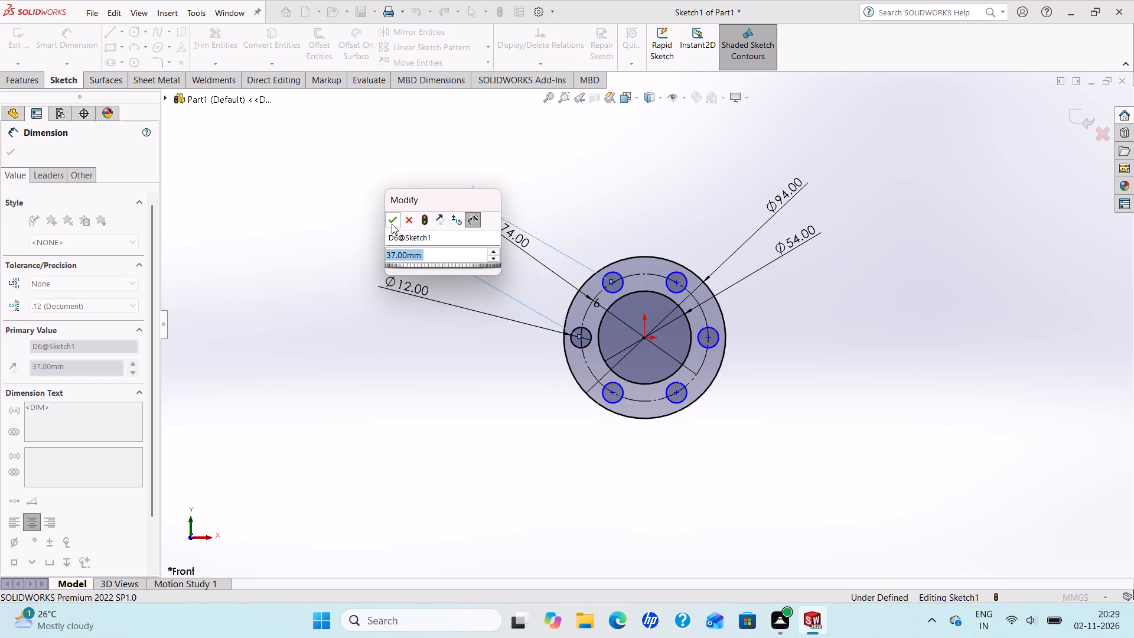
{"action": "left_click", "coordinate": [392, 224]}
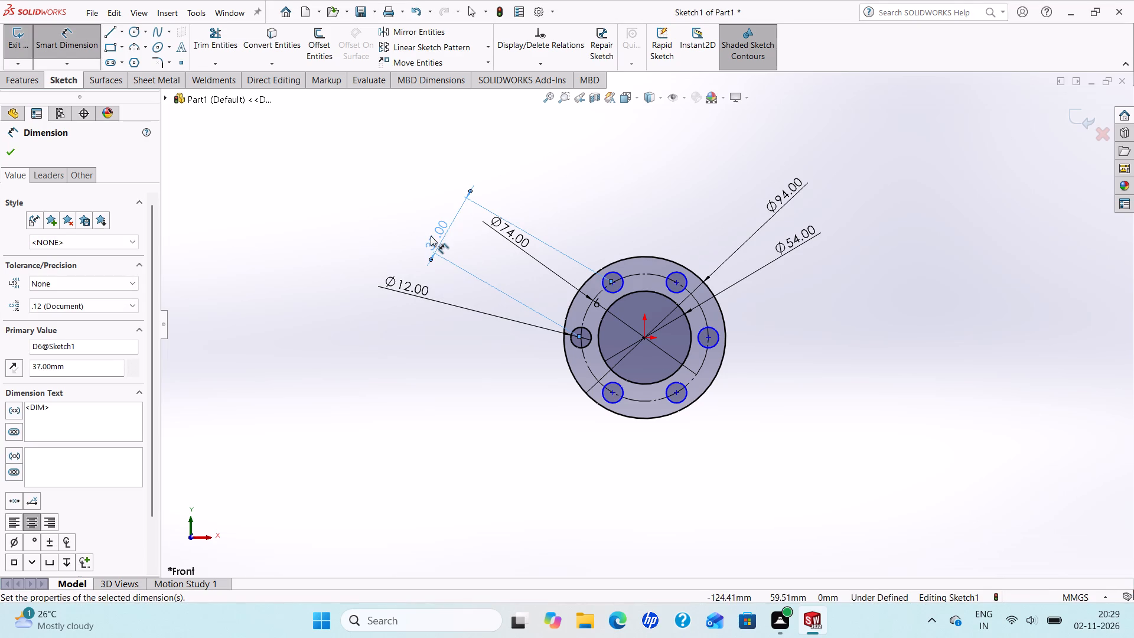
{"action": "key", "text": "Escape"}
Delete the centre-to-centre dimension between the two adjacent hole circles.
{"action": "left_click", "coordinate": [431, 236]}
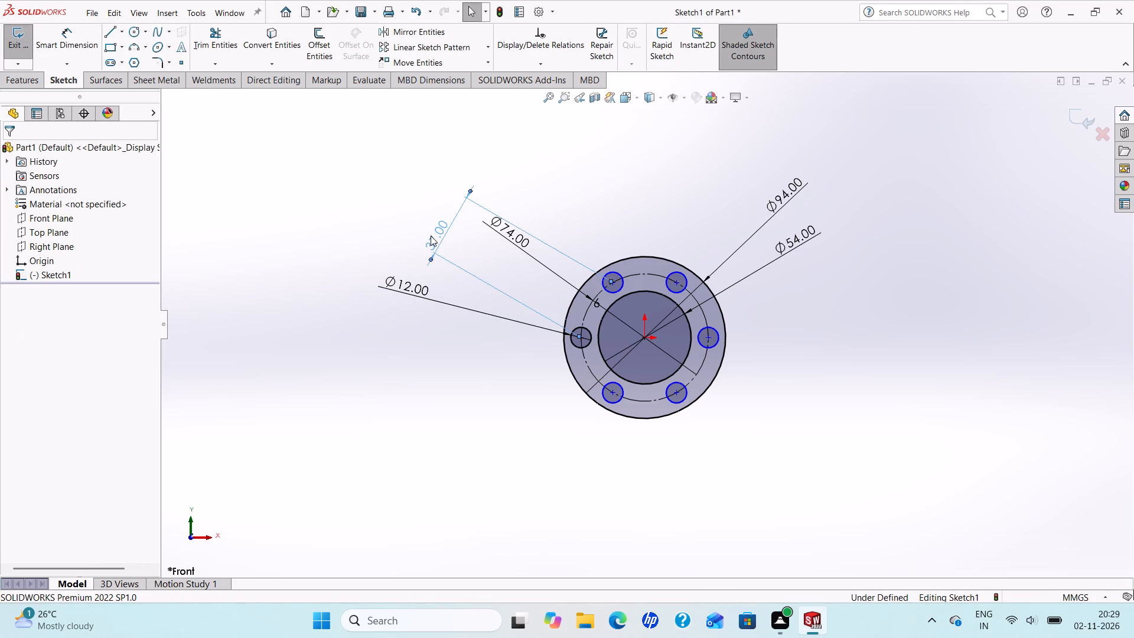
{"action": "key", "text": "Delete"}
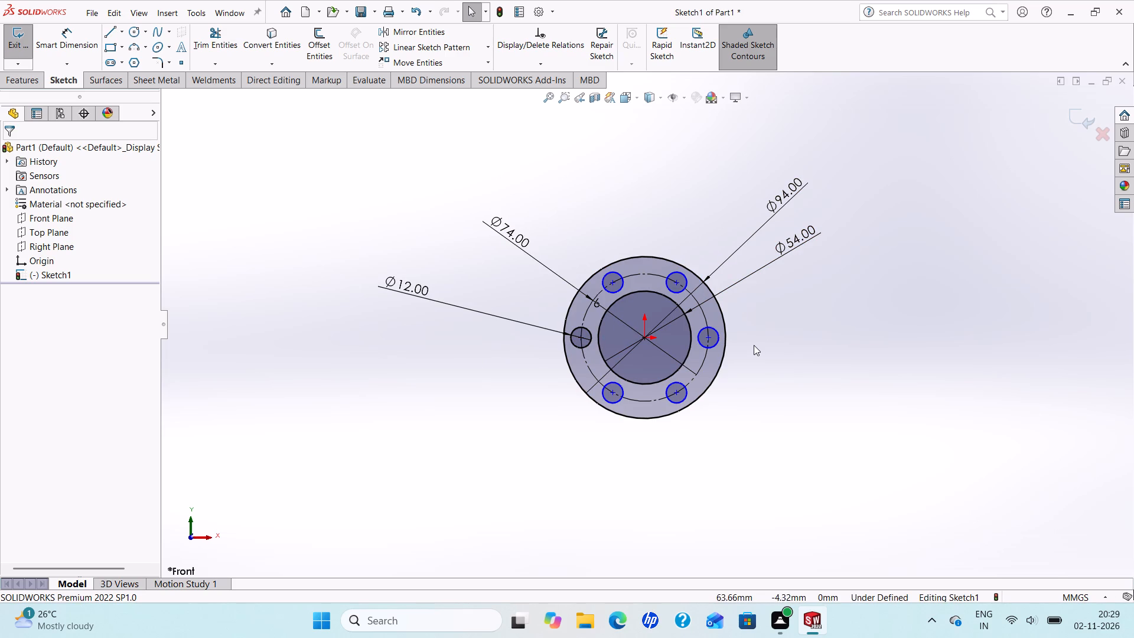
Sketch a vertical centreline about 172 mm long, close to the origin, from just above the outer circle to well below it.
{"action": "scroll", "coordinate": [756, 325], "scroll_direction": "down", "scroll_amount": 1}
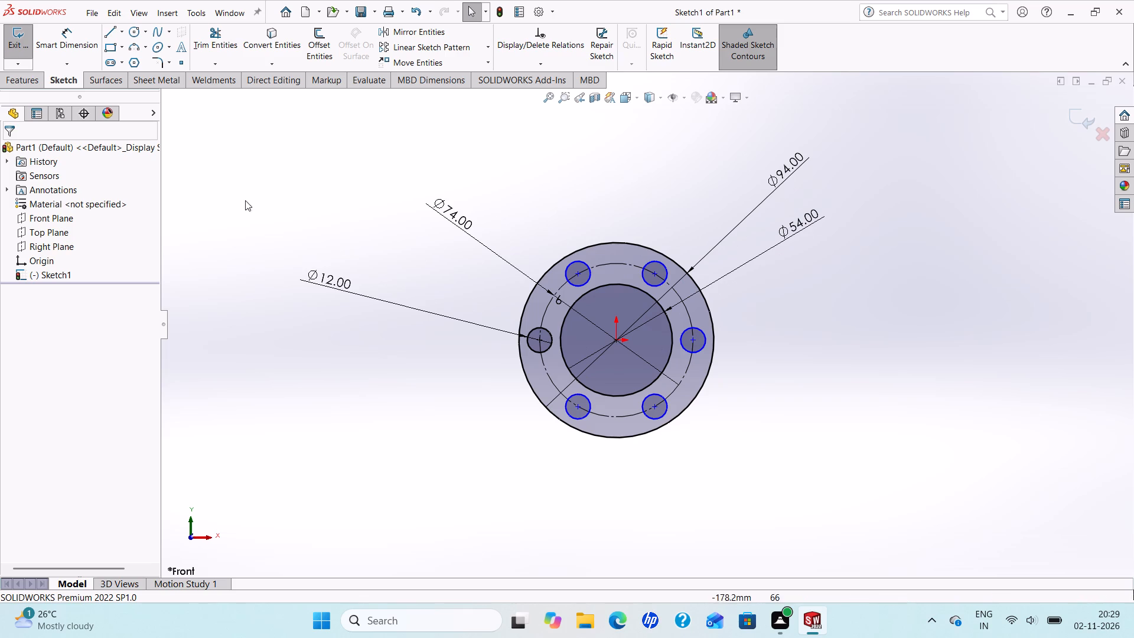
{"action": "scroll", "coordinate": [611, 377], "scroll_direction": "up", "scroll_amount": 1}
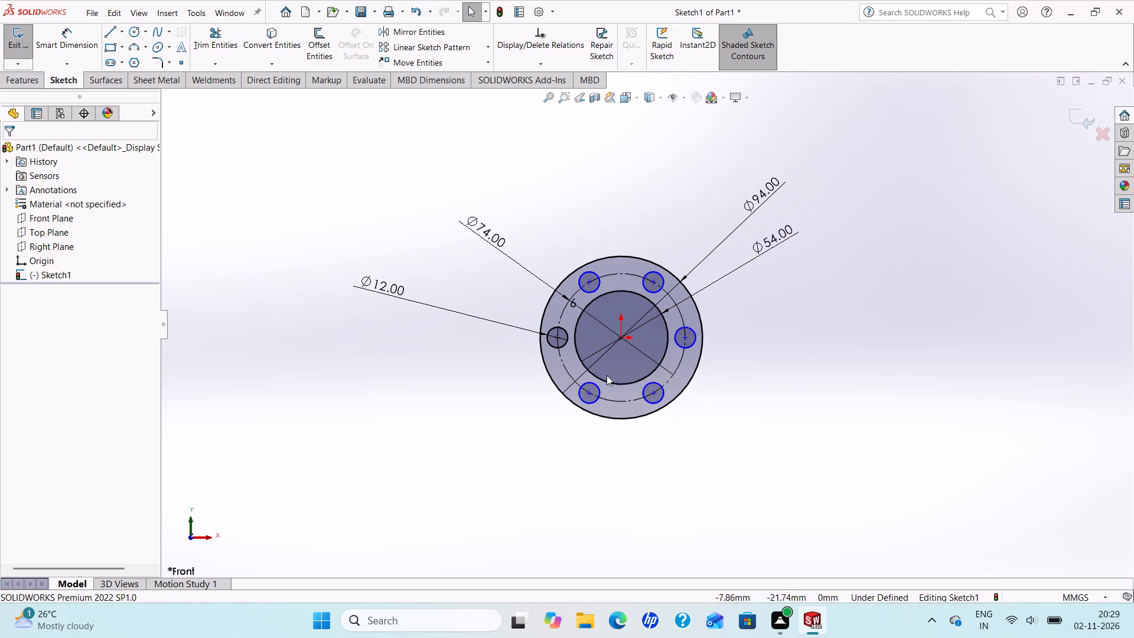
{"action": "scroll", "coordinate": [607, 375], "scroll_direction": "up", "scroll_amount": 1}
{"action": "scroll", "coordinate": [689, 397], "scroll_direction": "down", "scroll_amount": 2}
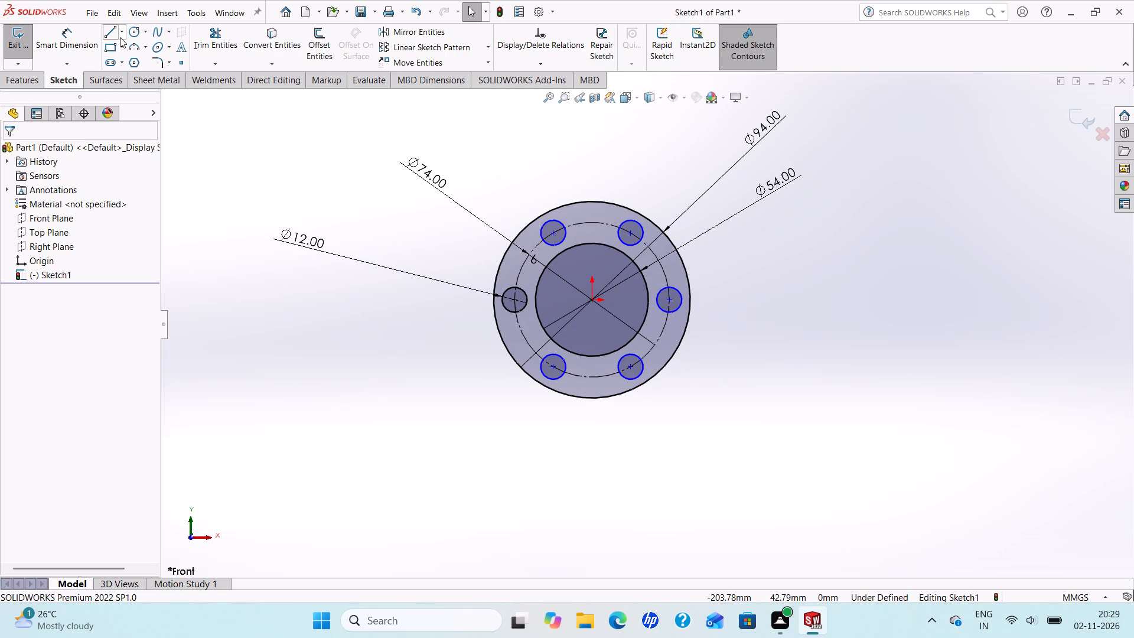
{"action": "left_click", "coordinate": [120, 37]}
{"action": "left_click", "coordinate": [123, 59]}
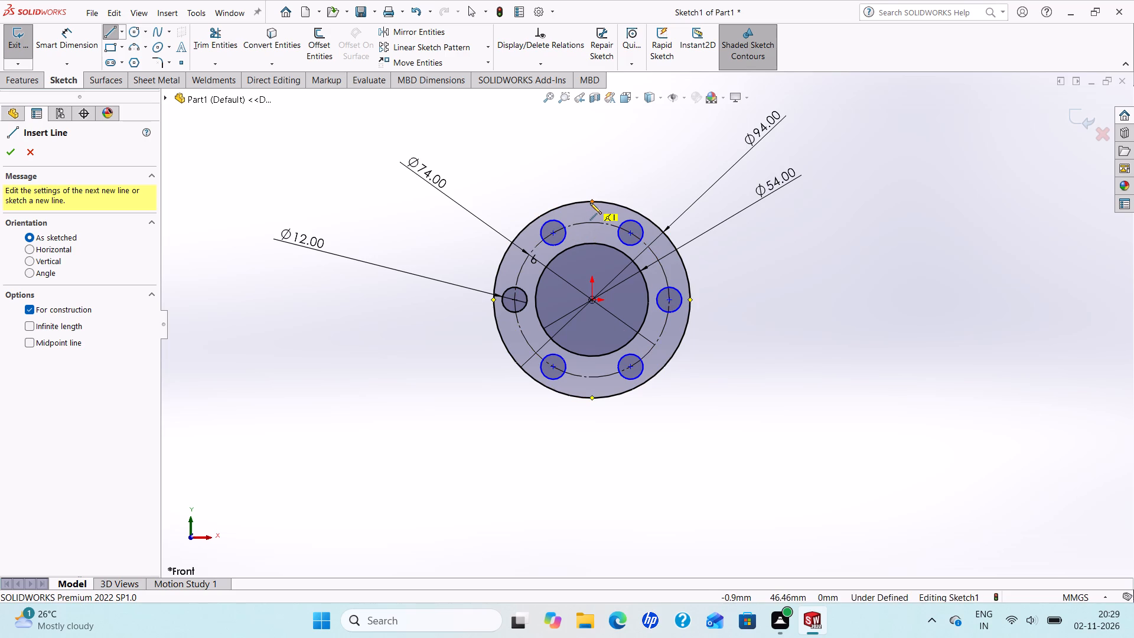
{"action": "left_click", "coordinate": [590, 182]}
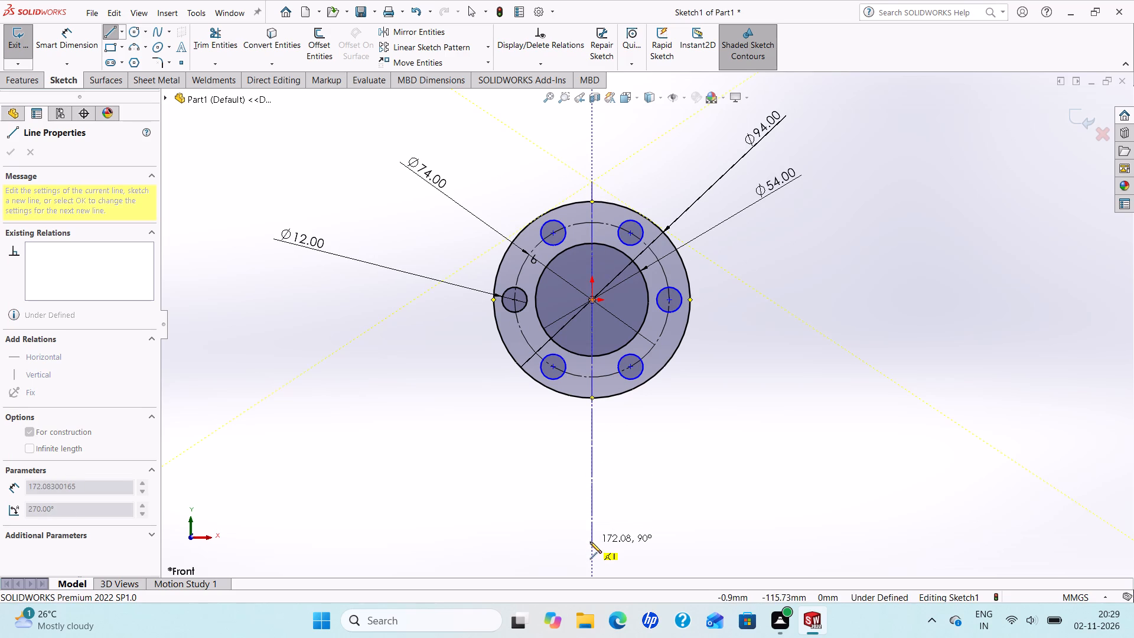
{"action": "left_click", "coordinate": [590, 542]}
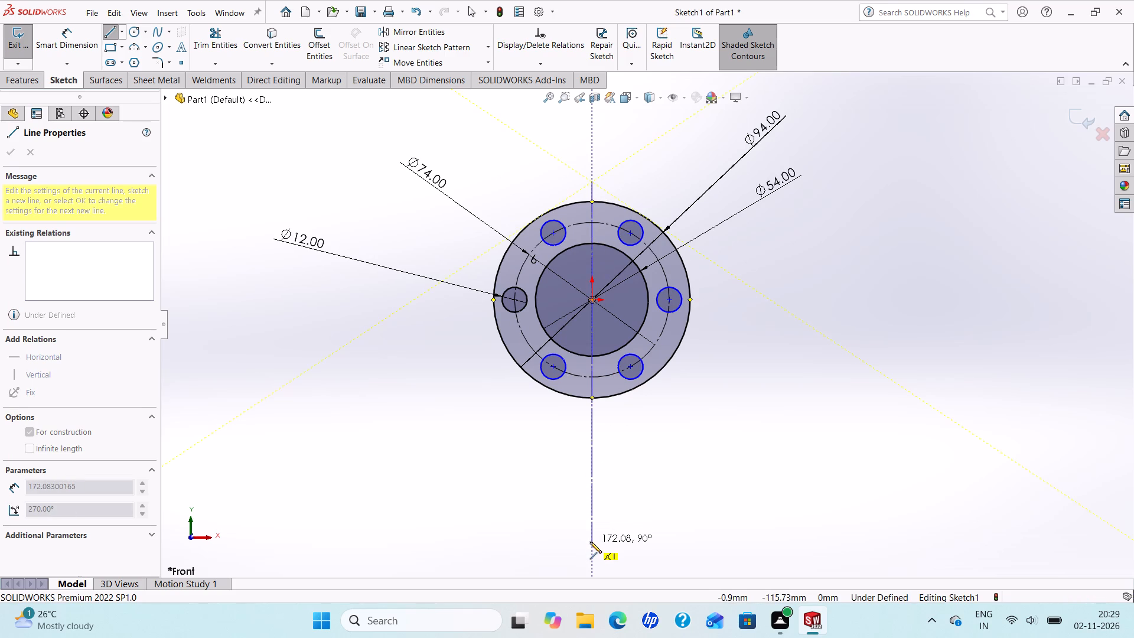
Finish the vertical centreline without adding another segment.
{"action": "right_click", "coordinate": [589, 542]}
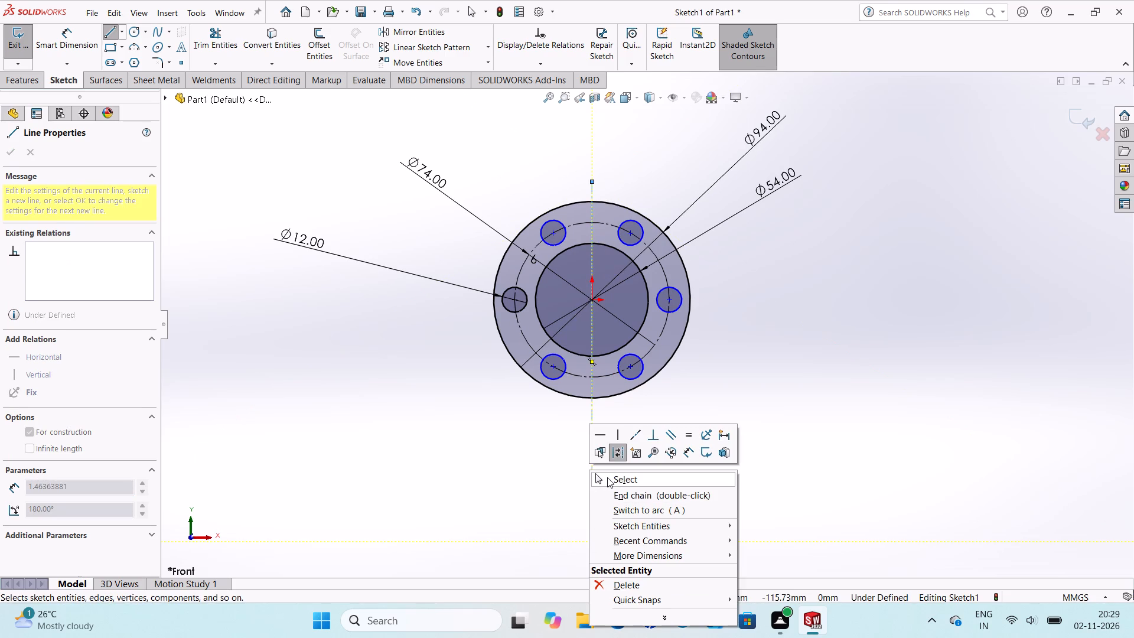
{"action": "left_click", "coordinate": [607, 477]}
Sketch an angled centreline about 122 mm long from the origin, running down and to the left past the outer circle.
{"action": "scroll", "coordinate": [628, 438], "scroll_direction": "up", "scroll_amount": 1}
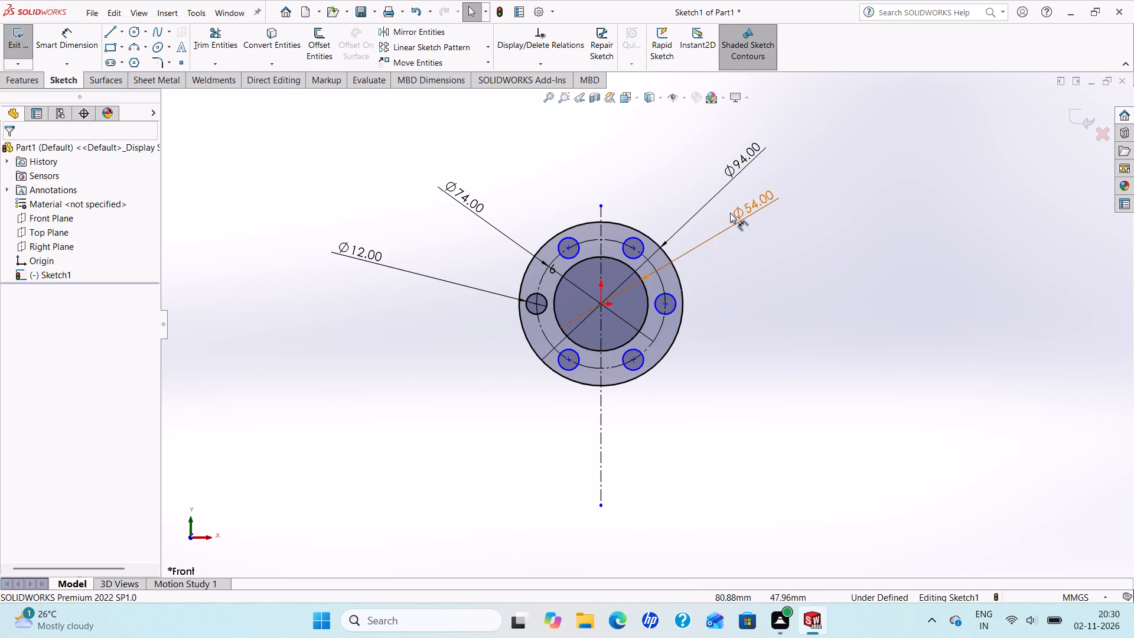
{"action": "scroll", "coordinate": [672, 386], "scroll_direction": "up", "scroll_amount": 1}
{"action": "scroll", "coordinate": [676, 350], "scroll_direction": "down", "scroll_amount": 1}
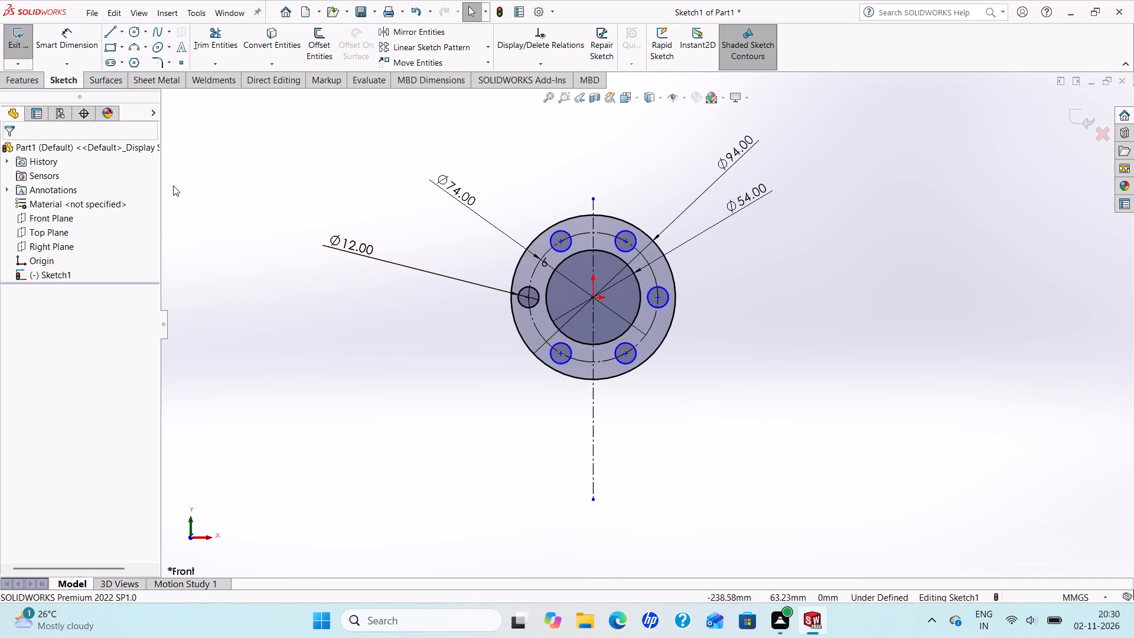
{"action": "left_click", "coordinate": [122, 27]}
{"action": "left_click", "coordinate": [128, 58]}
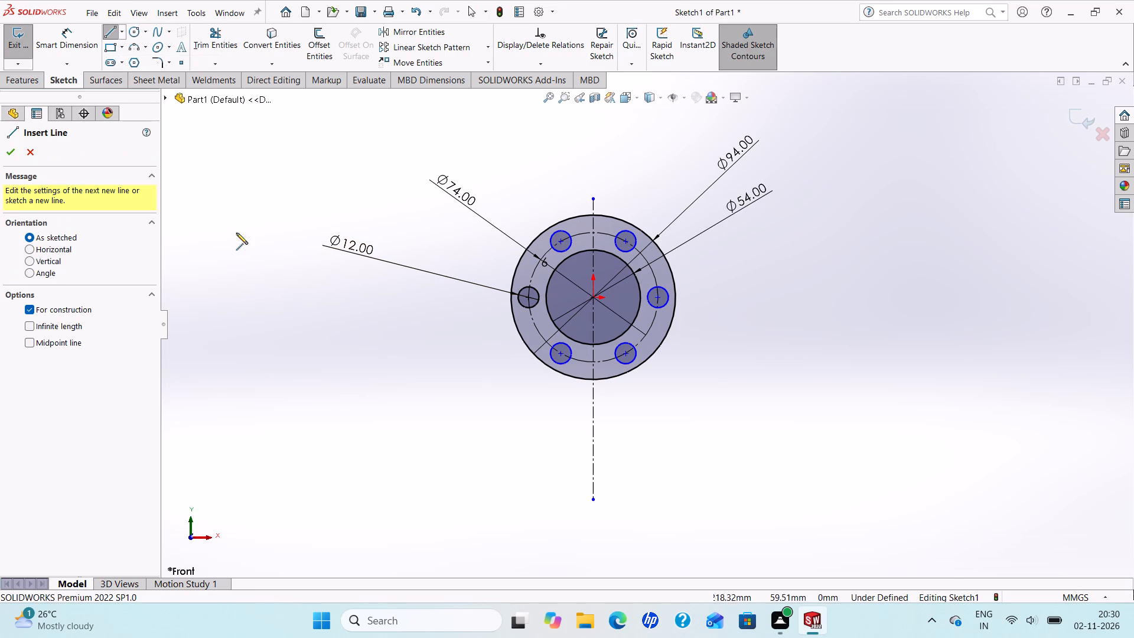
{"action": "left_click", "coordinate": [592, 298]}
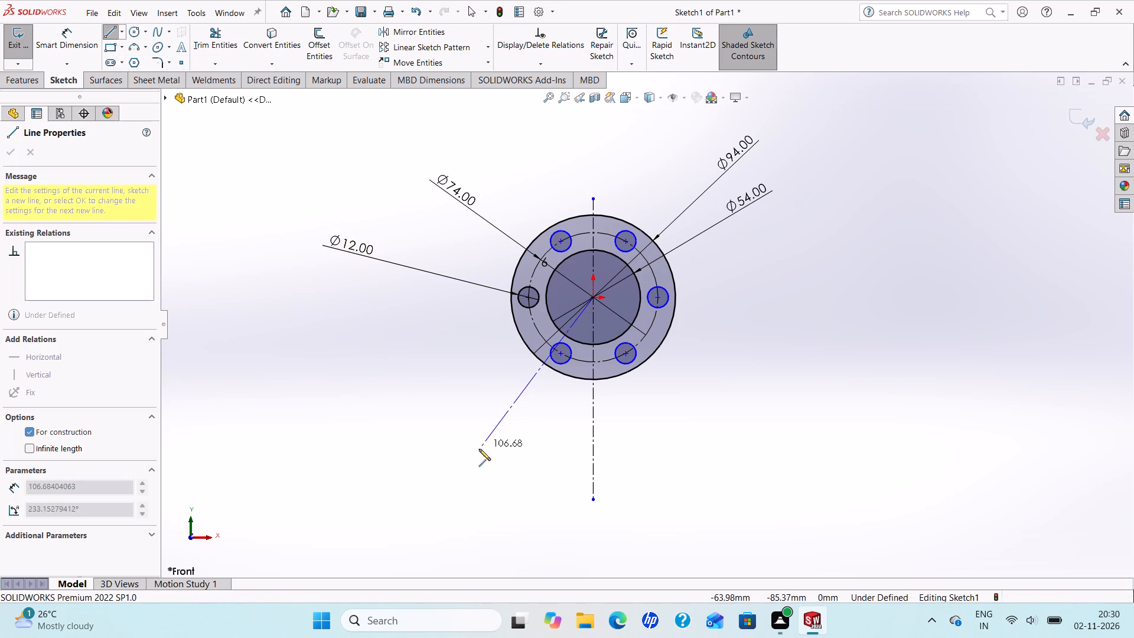
{"action": "left_click", "coordinate": [464, 467]}
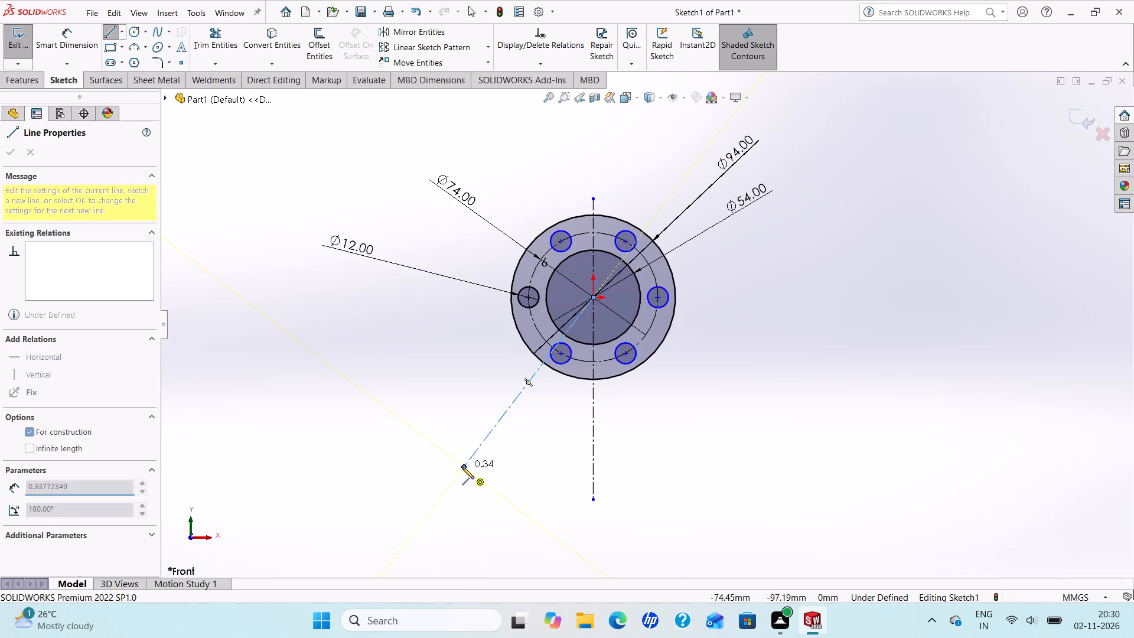
{"action": "right_click", "coordinate": [462, 467]}
{"action": "left_click", "coordinate": [493, 476]}
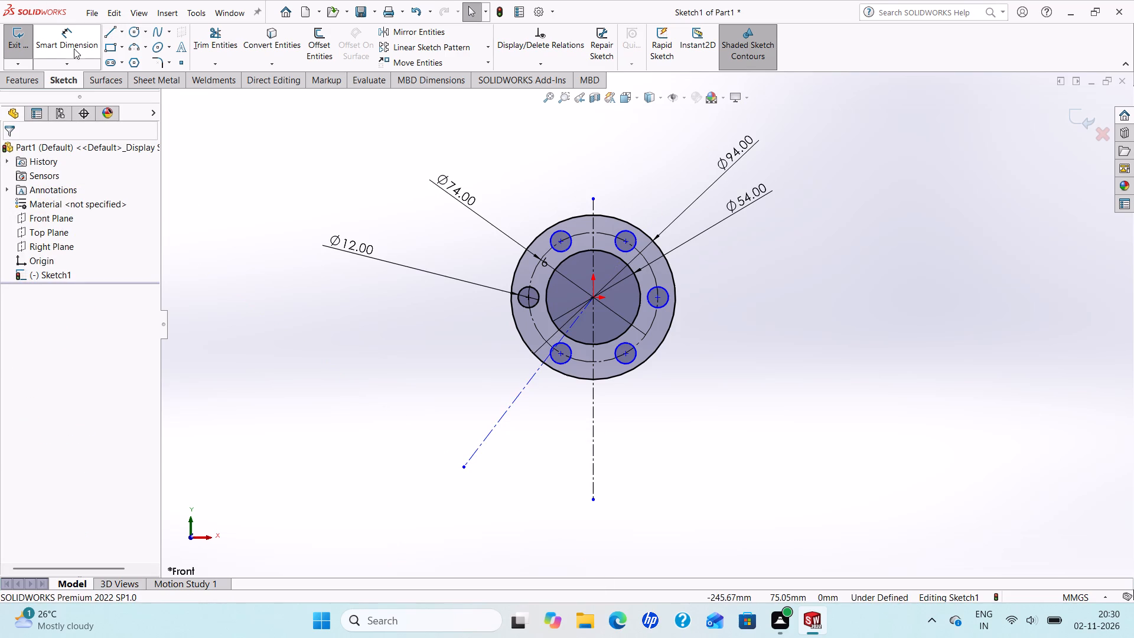
Dimension the angle between the slanted centreline and the vertical centreline as 30 degrees.
{"action": "left_click", "coordinate": [70, 43]}
{"action": "left_click", "coordinate": [502, 418]}
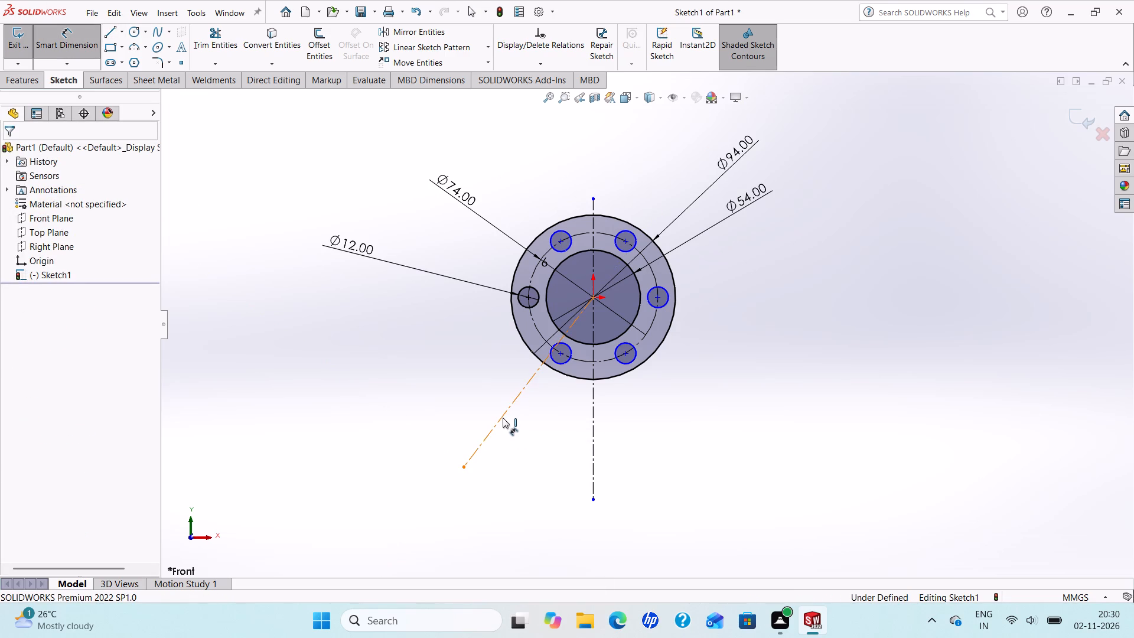
{"action": "left_click", "coordinate": [594, 421]}
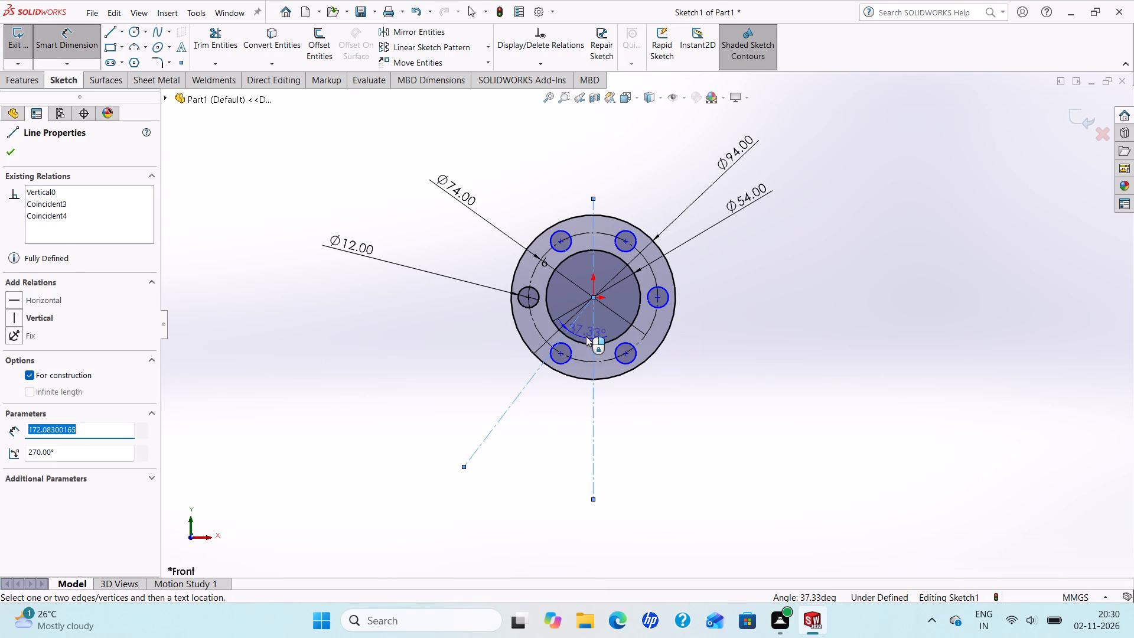
{"action": "left_click", "coordinate": [586, 334]}
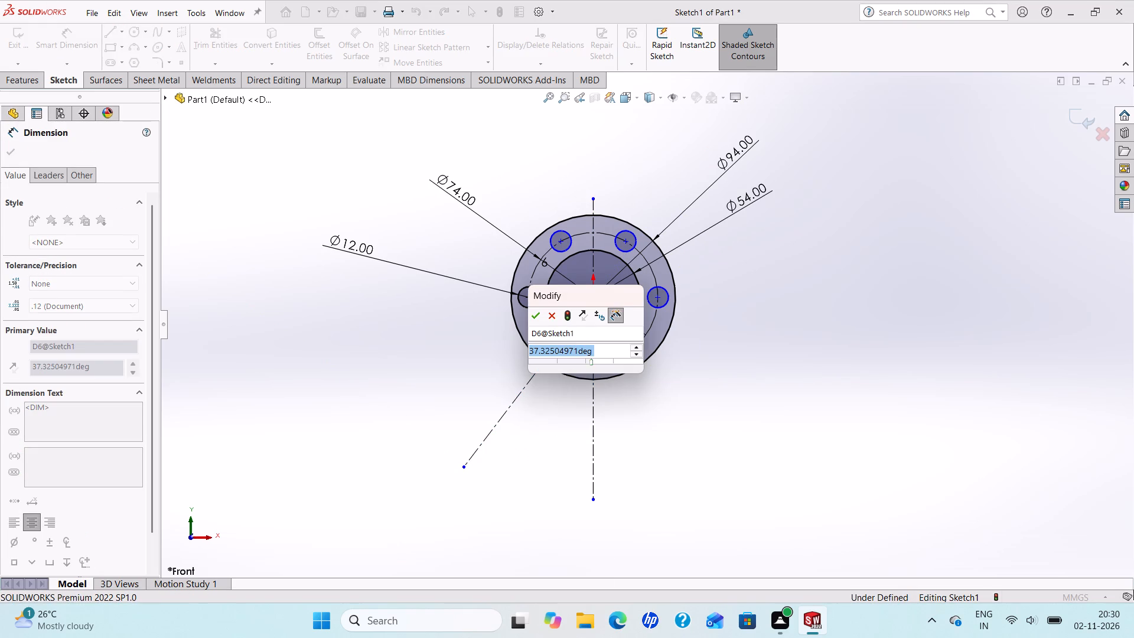
{"action": "type", "text": "30"}
{"action": "key", "text": "Return"}
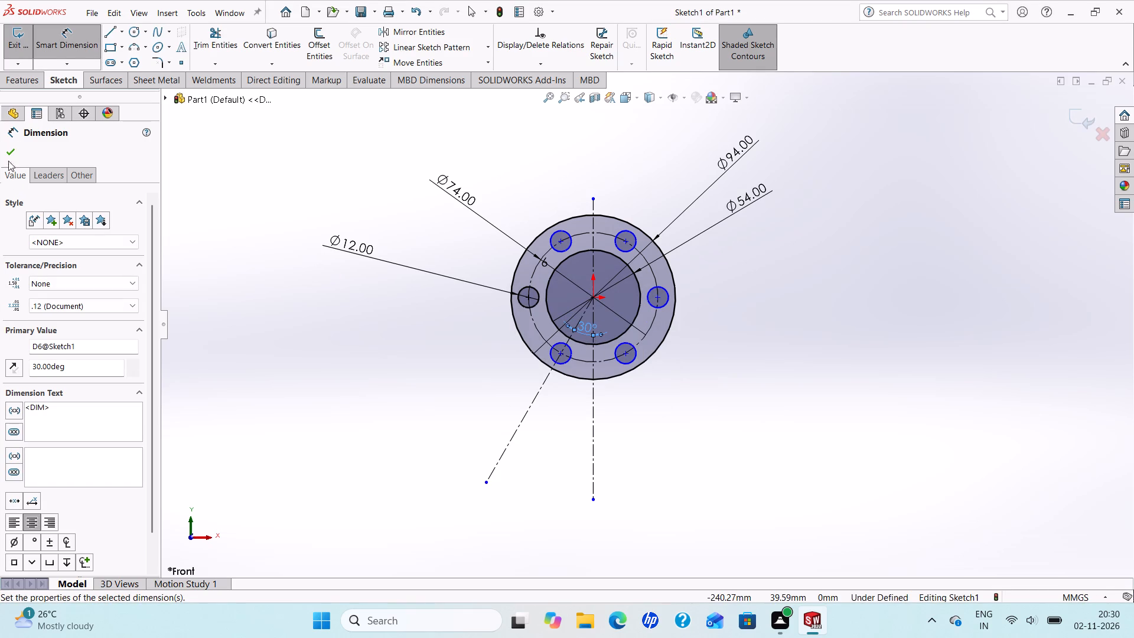
{"action": "left_click", "coordinate": [14, 152]}
Mirror the slanted centreline about the vertical centreline, keeping the original.
{"action": "left_click", "coordinate": [394, 27]}
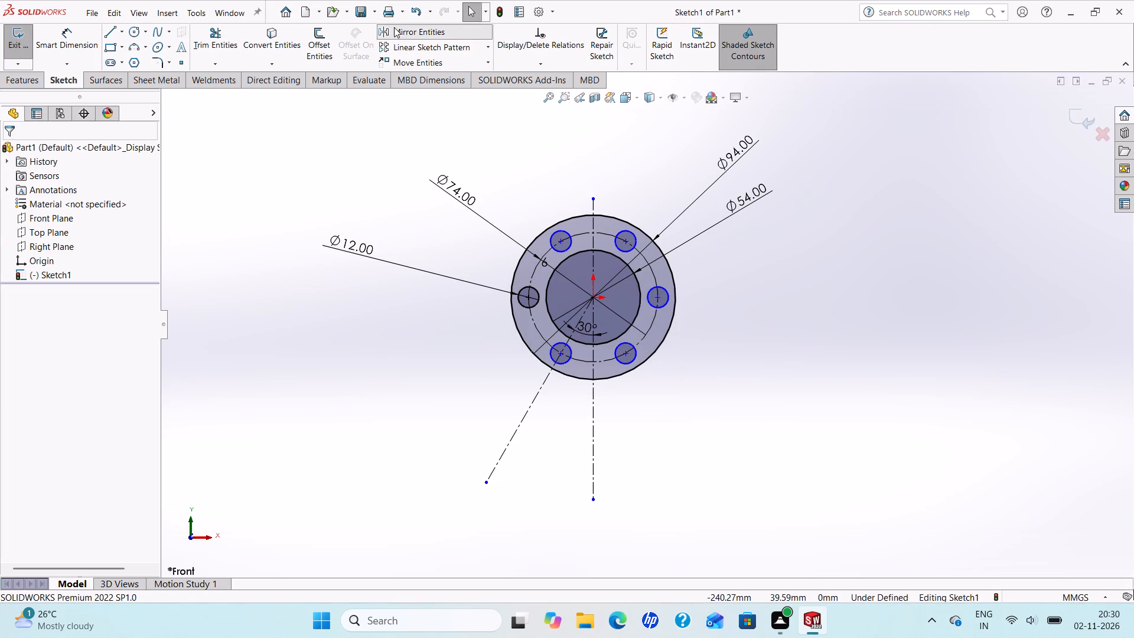
{"action": "left_click", "coordinate": [535, 400]}
{"action": "left_click", "coordinate": [91, 325]}
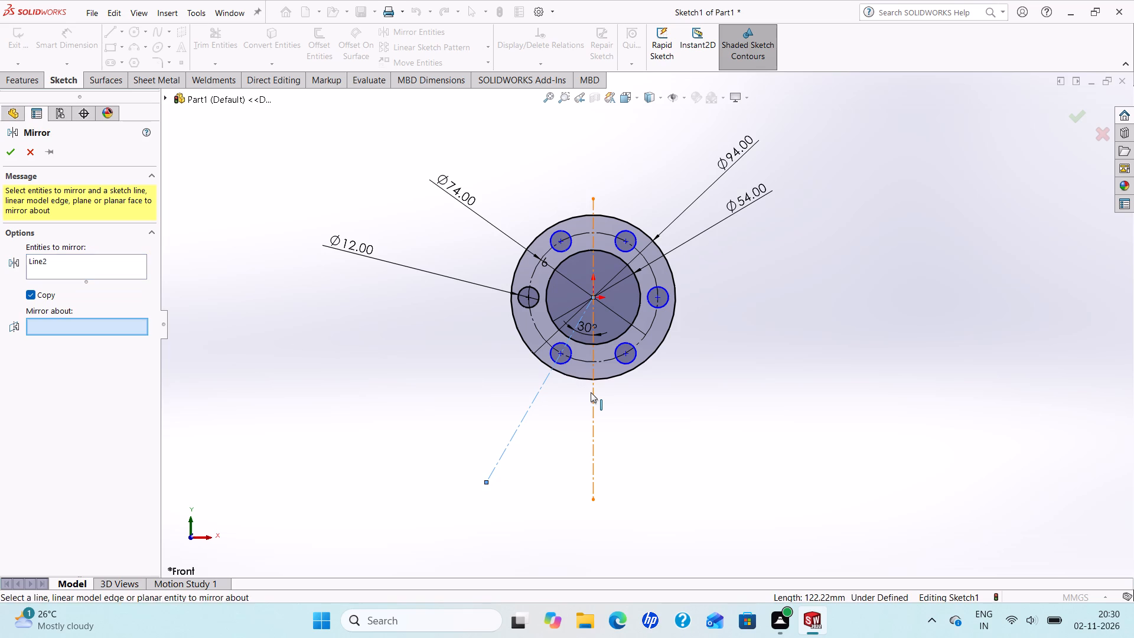
{"action": "left_click", "coordinate": [591, 393]}
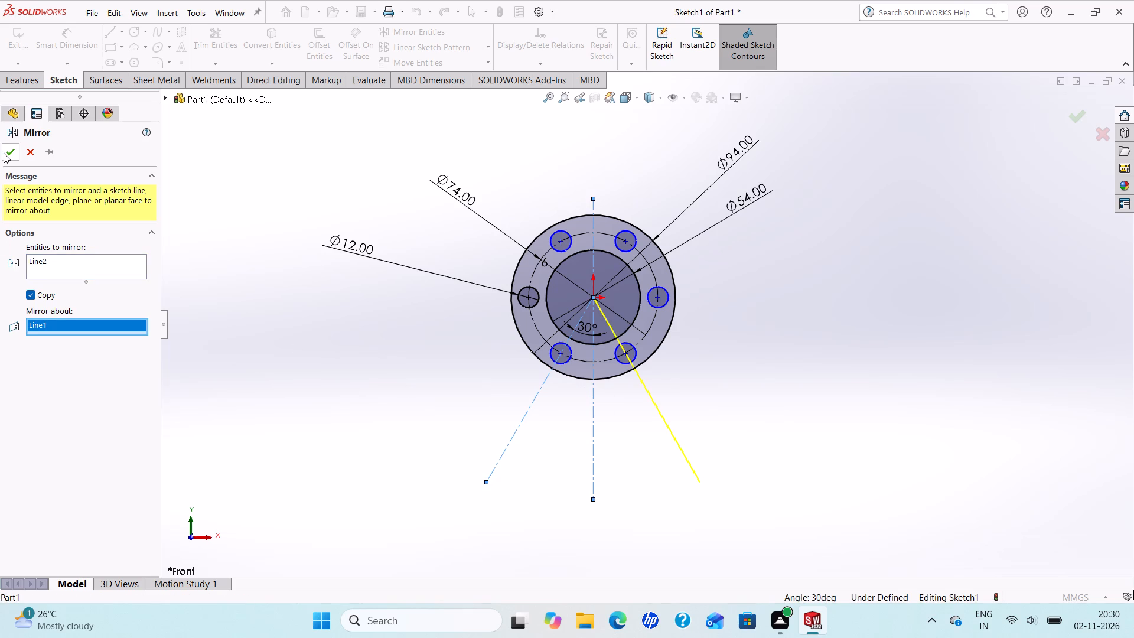
{"action": "left_click", "coordinate": [4, 153]}
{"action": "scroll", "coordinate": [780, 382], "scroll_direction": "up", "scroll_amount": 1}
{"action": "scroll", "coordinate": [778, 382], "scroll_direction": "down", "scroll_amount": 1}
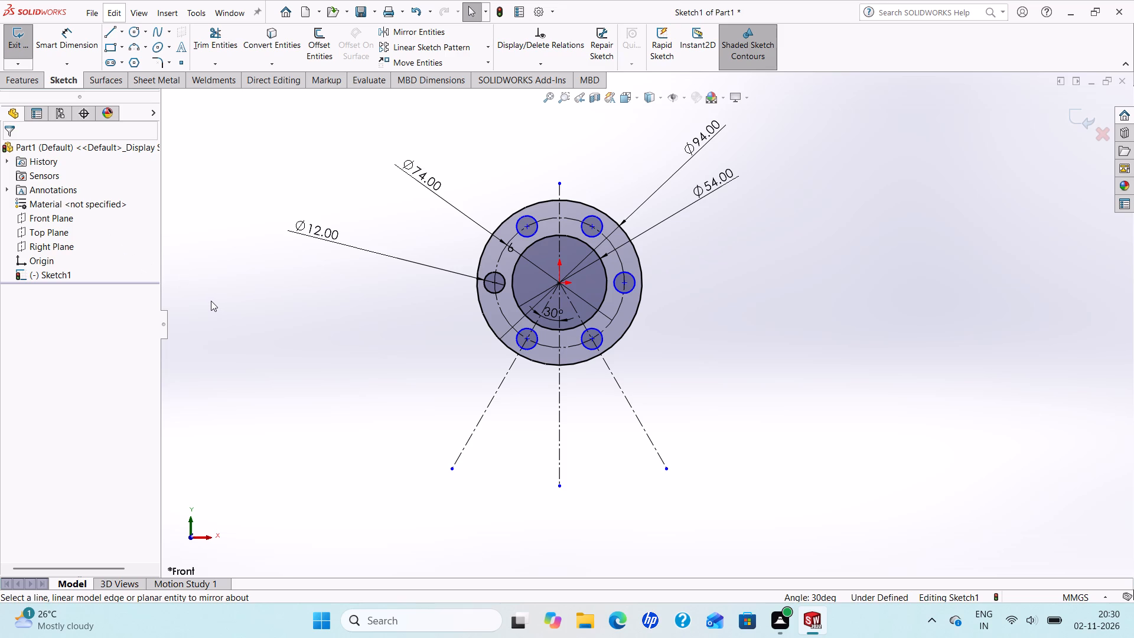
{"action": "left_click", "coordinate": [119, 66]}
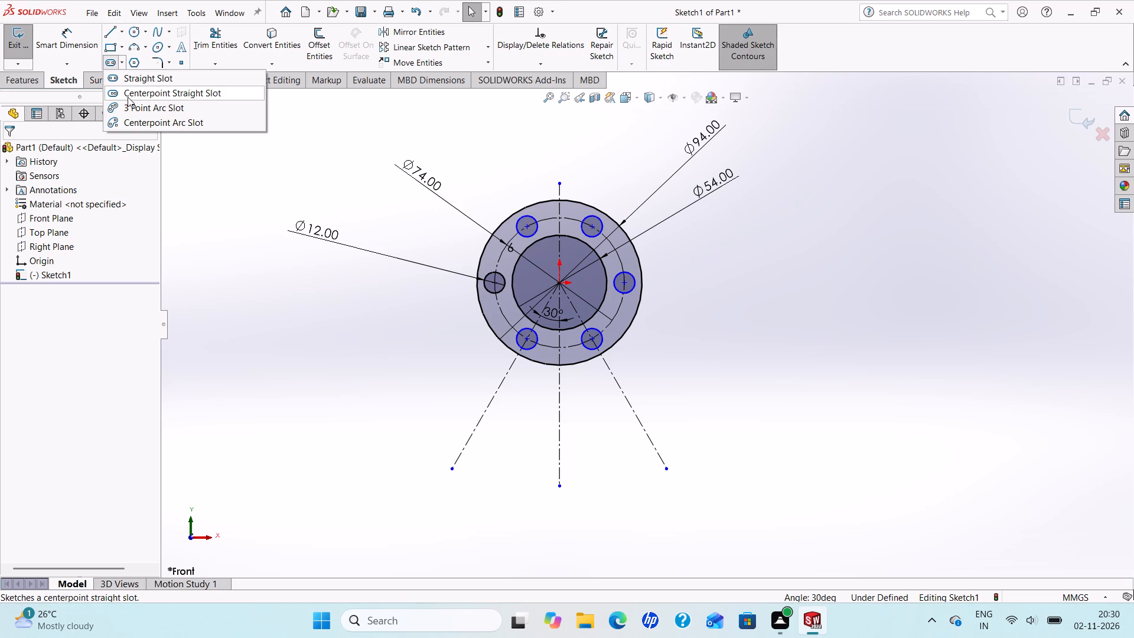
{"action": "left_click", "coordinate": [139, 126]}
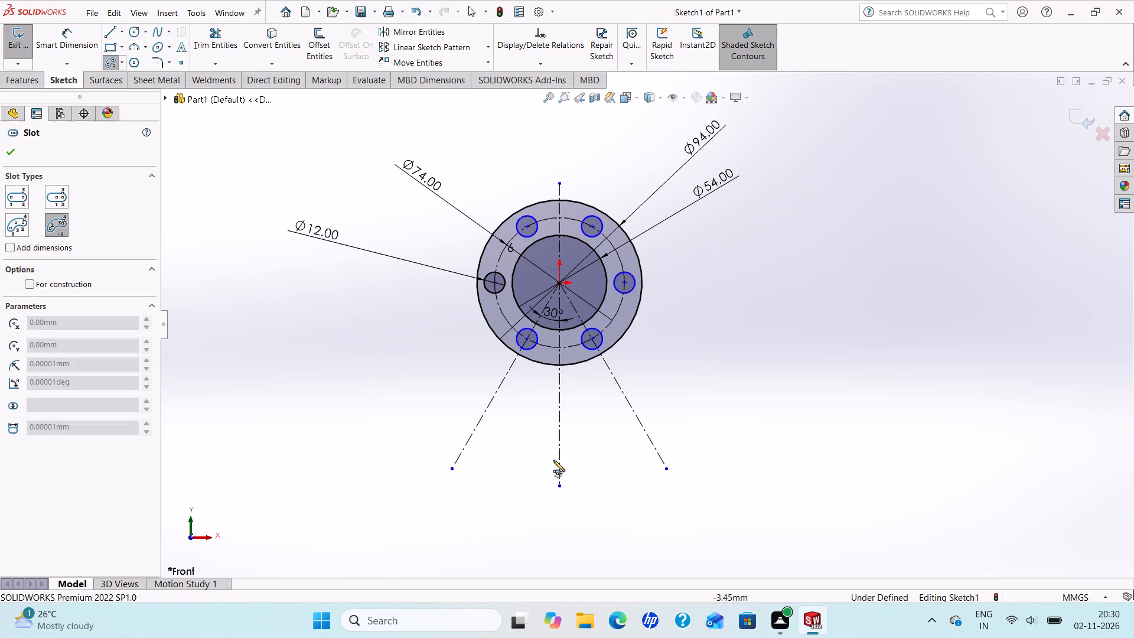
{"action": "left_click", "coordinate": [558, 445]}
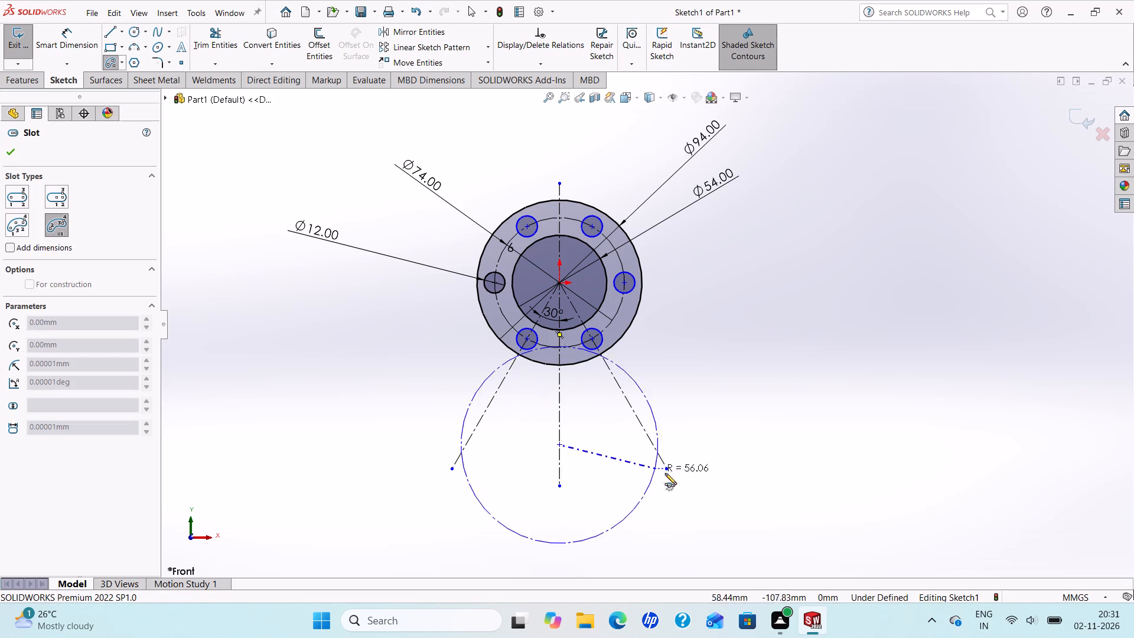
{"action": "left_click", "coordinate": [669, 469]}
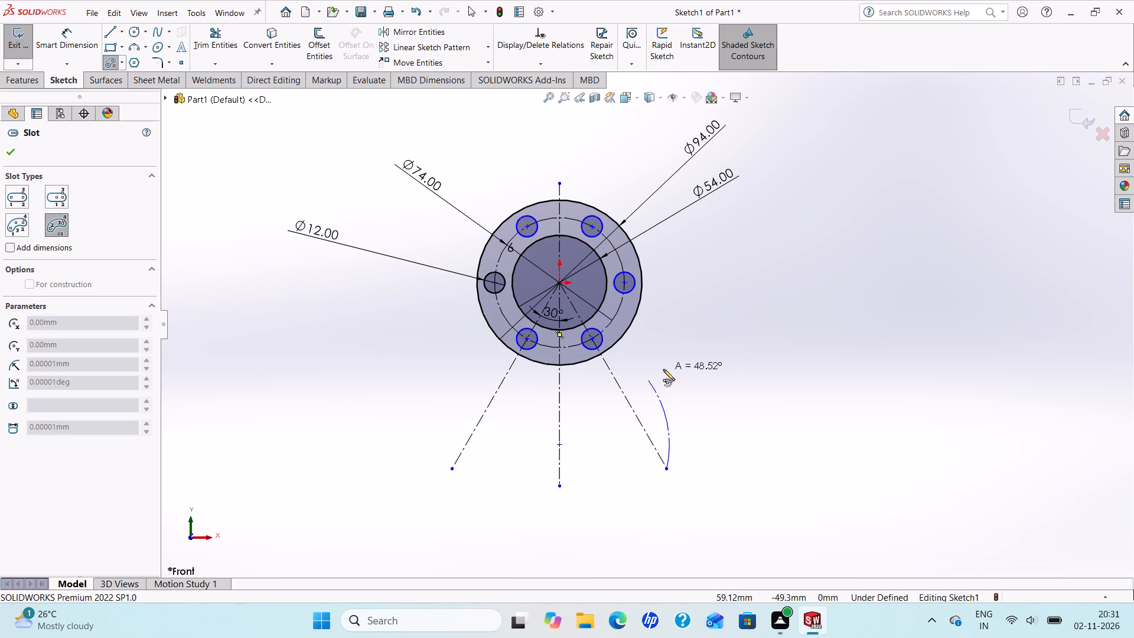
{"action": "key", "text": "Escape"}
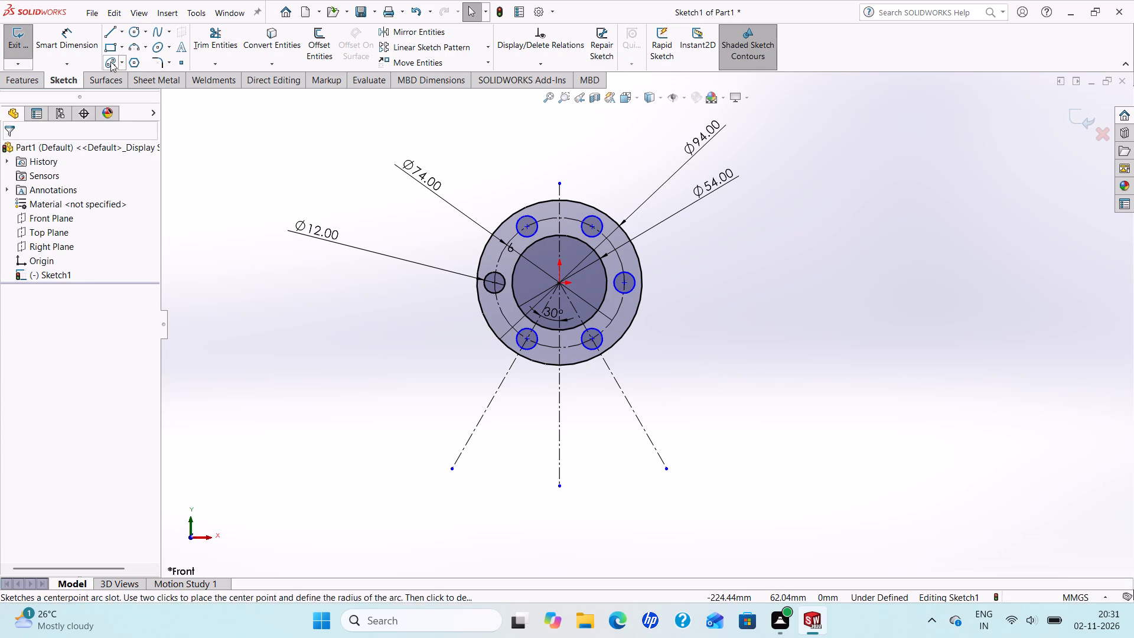
Sketch a centerpoint arc slot centred on the vertical centreline's lower end, ending at both slanted centrelines' lower ends, radius about 62 mm, width about 31 mm.
{"action": "left_click", "coordinate": [110, 61]}
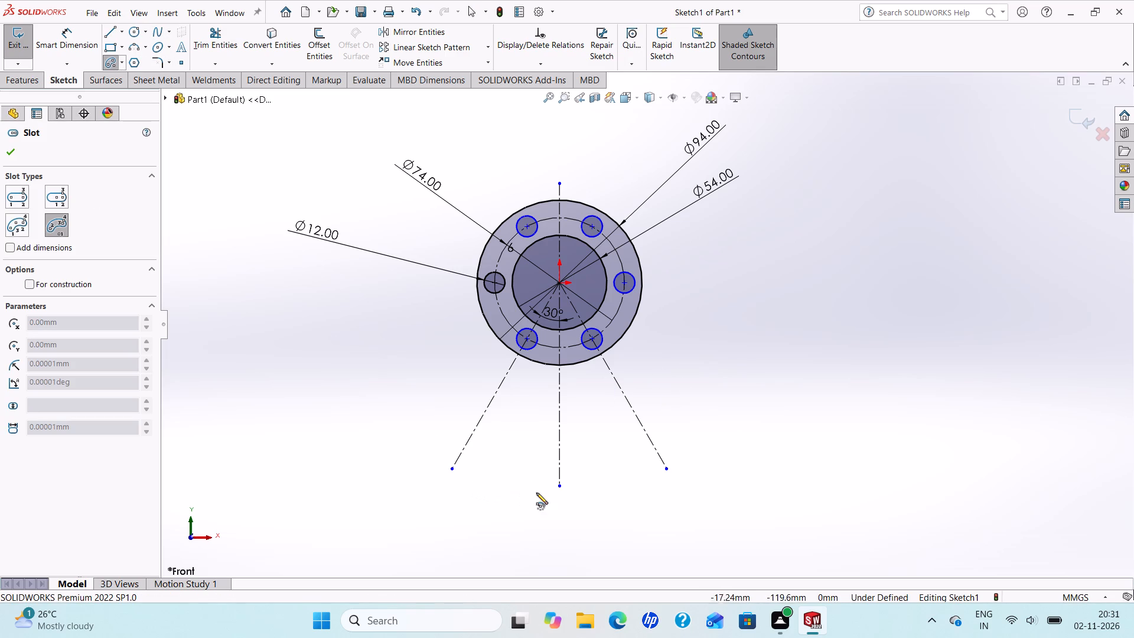
{"action": "left_click", "coordinate": [558, 489]}
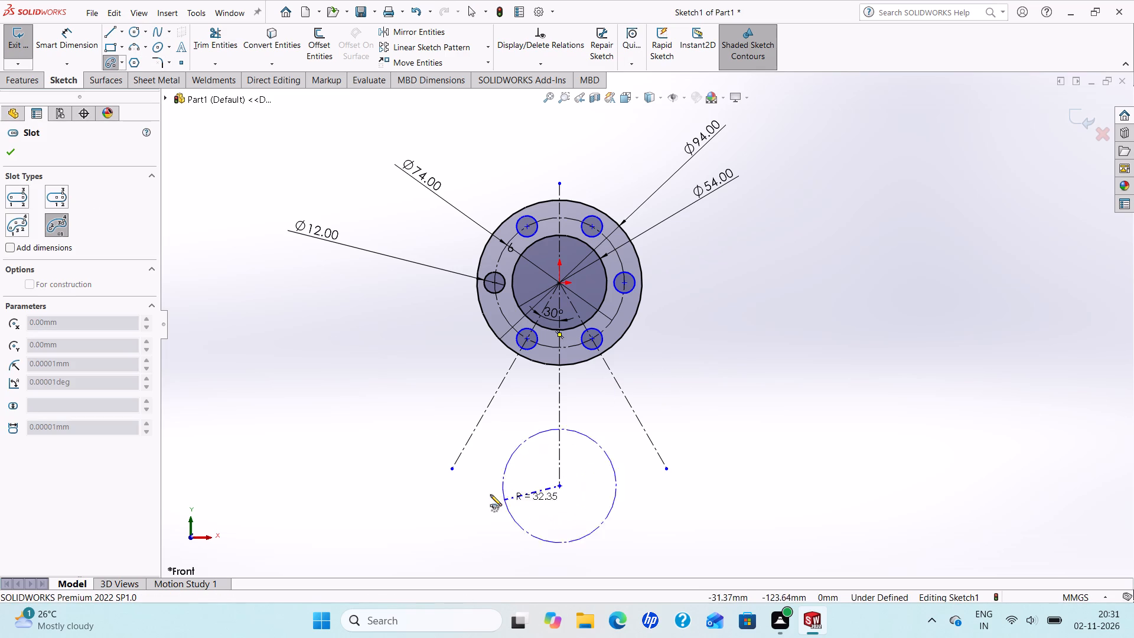
{"action": "left_click", "coordinate": [451, 471]}
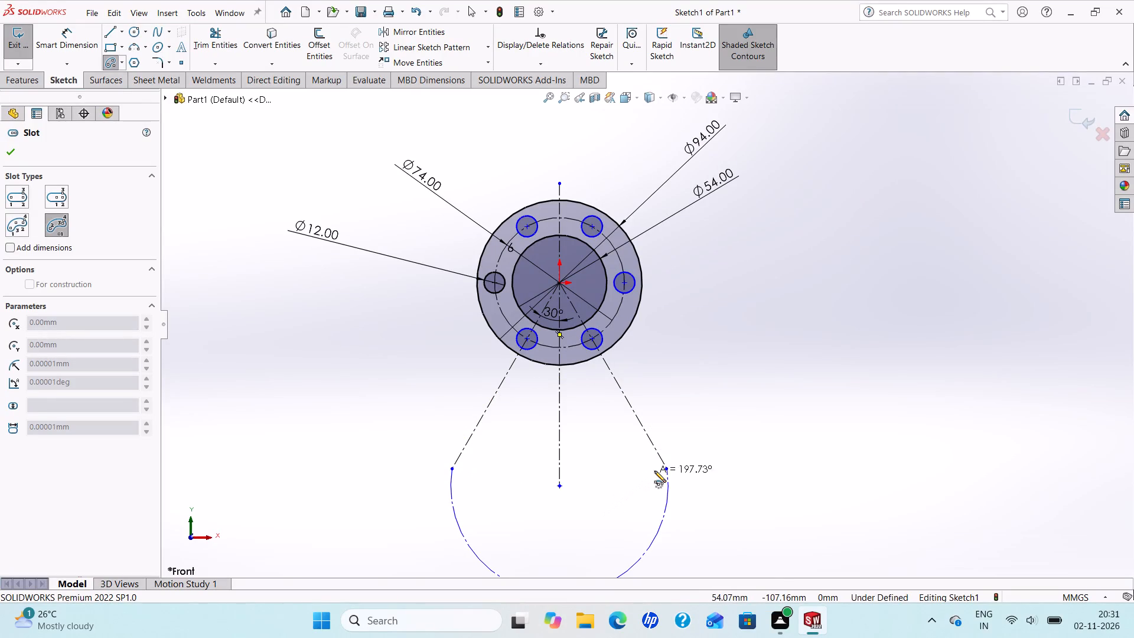
{"action": "left_click", "coordinate": [663, 468]}
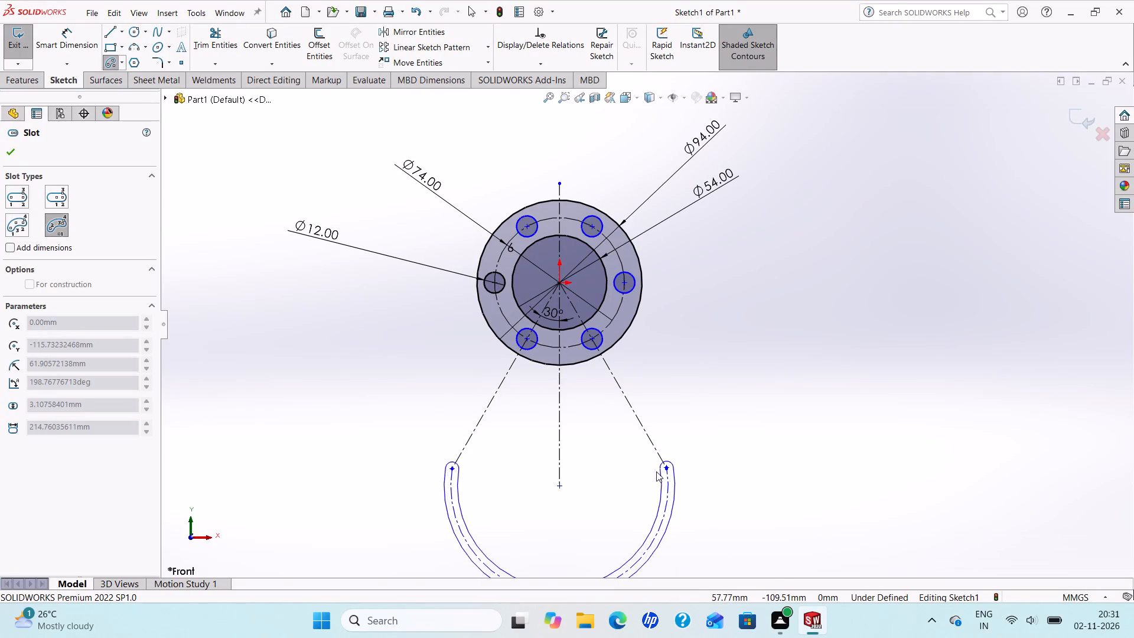
{"action": "left_click", "coordinate": [636, 455]}
{"action": "right_click", "coordinate": [636, 455]}
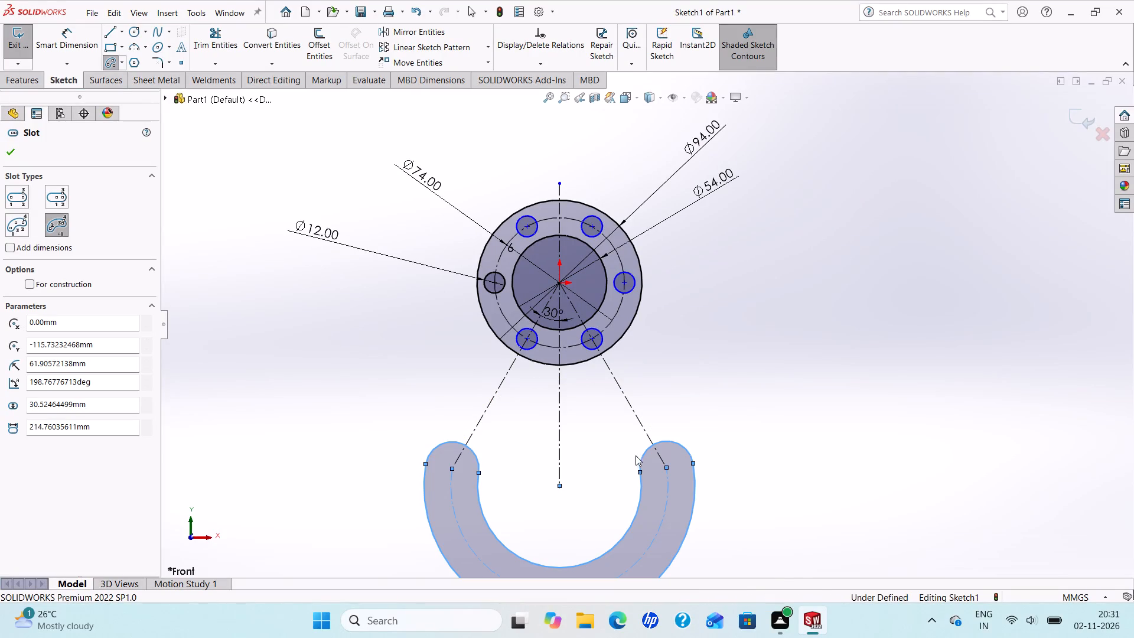
{"action": "left_click", "coordinate": [669, 458]}
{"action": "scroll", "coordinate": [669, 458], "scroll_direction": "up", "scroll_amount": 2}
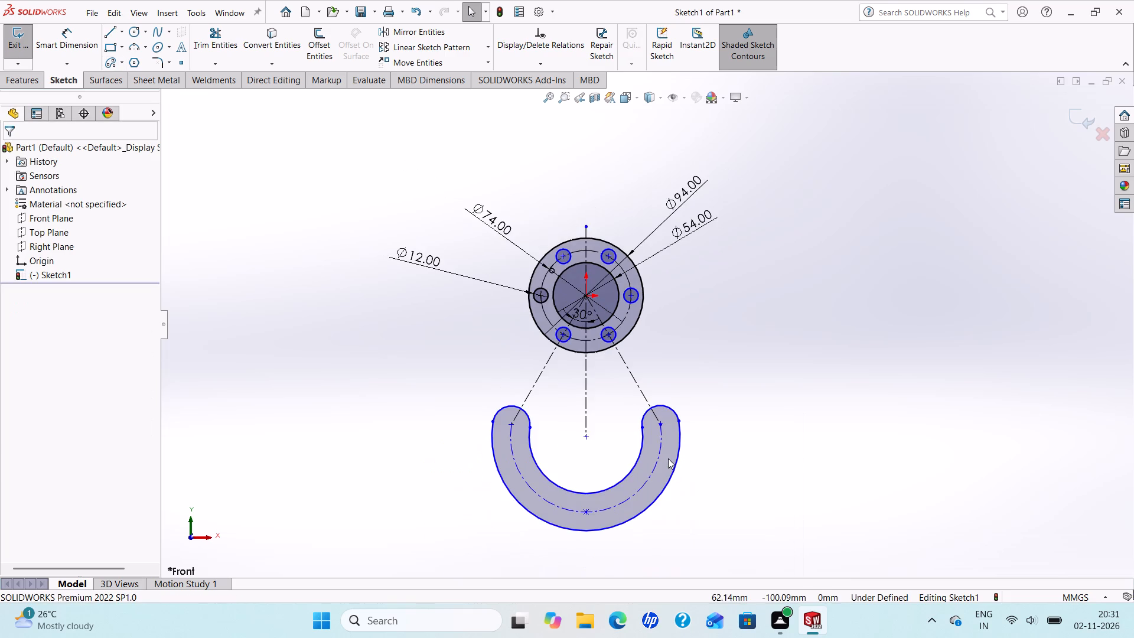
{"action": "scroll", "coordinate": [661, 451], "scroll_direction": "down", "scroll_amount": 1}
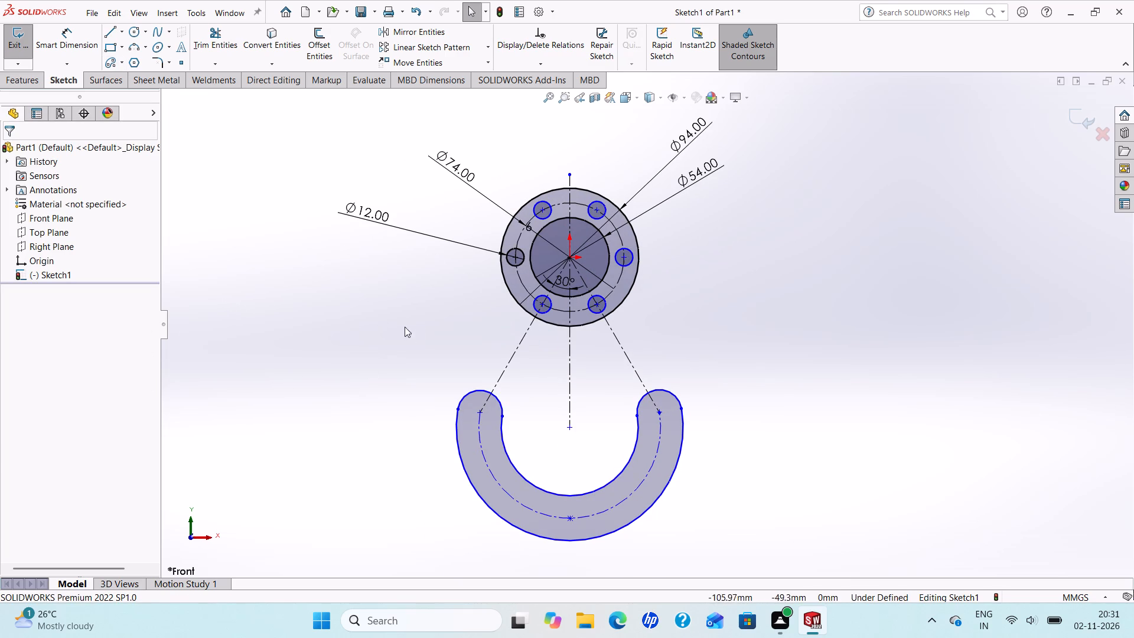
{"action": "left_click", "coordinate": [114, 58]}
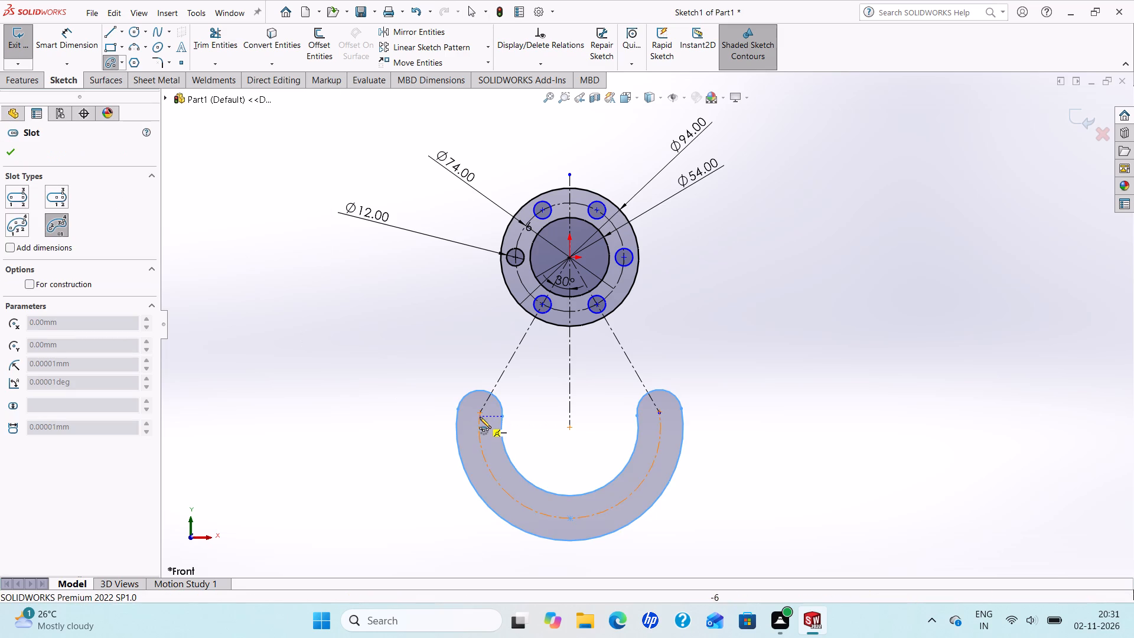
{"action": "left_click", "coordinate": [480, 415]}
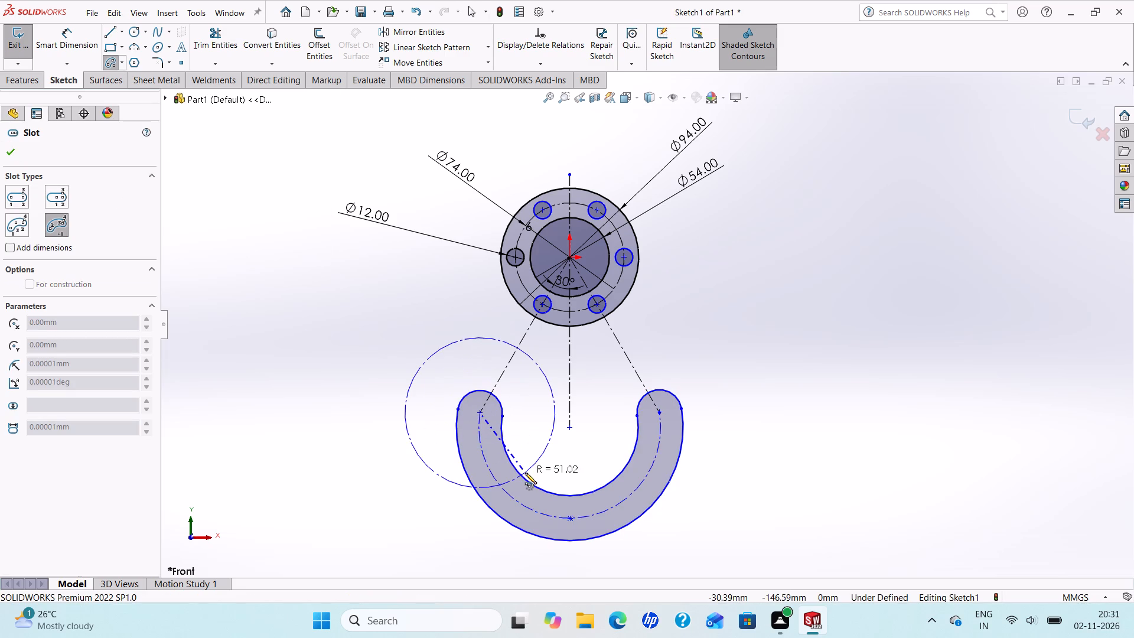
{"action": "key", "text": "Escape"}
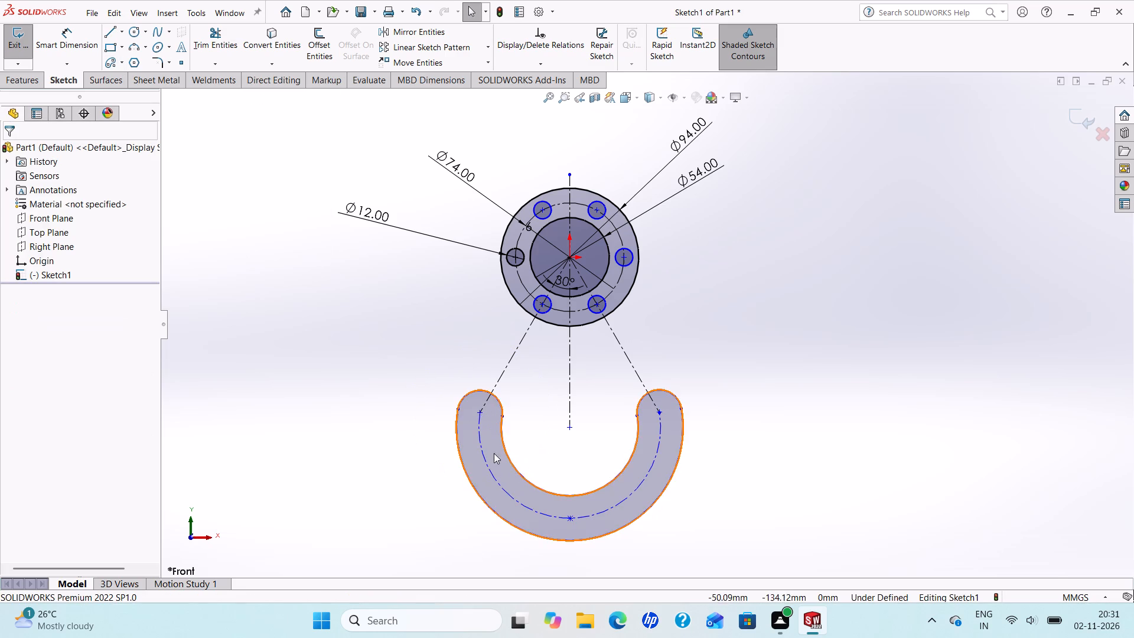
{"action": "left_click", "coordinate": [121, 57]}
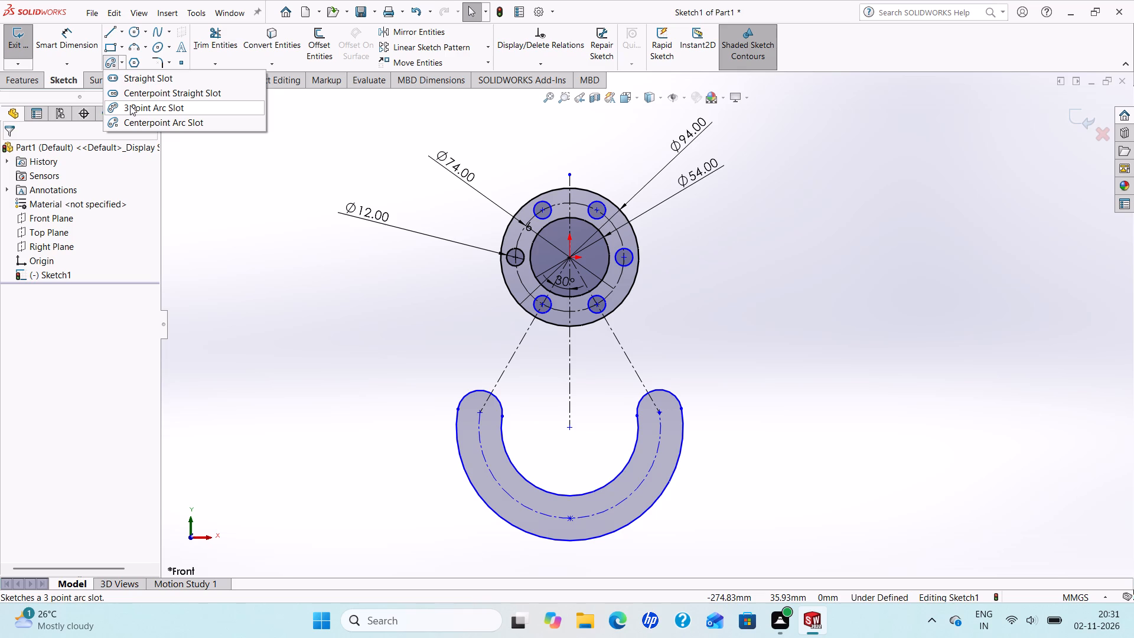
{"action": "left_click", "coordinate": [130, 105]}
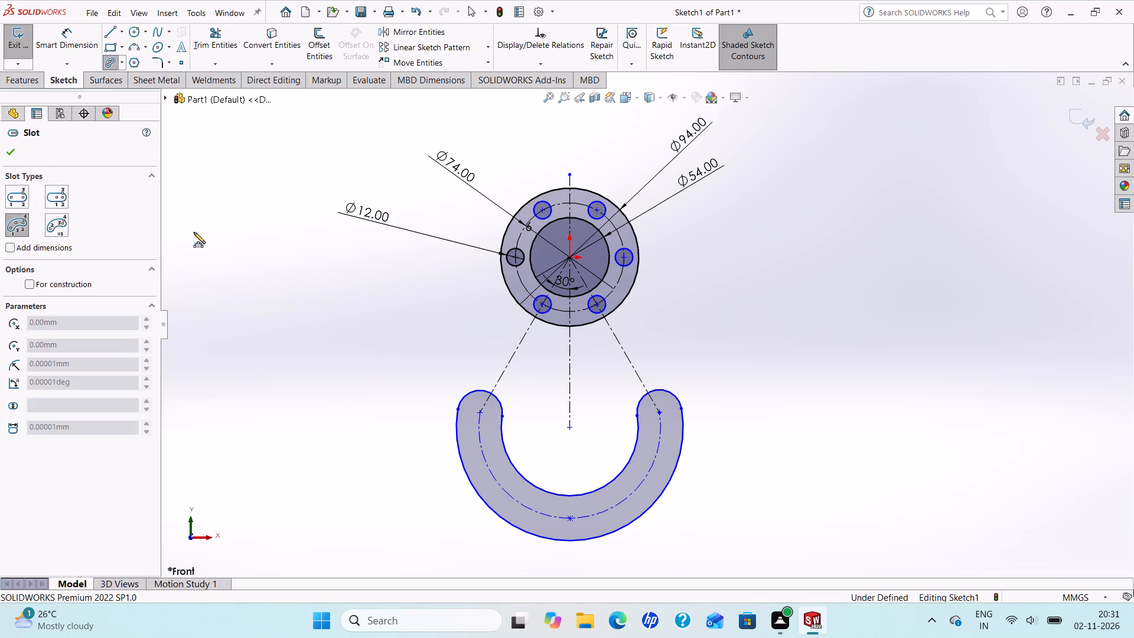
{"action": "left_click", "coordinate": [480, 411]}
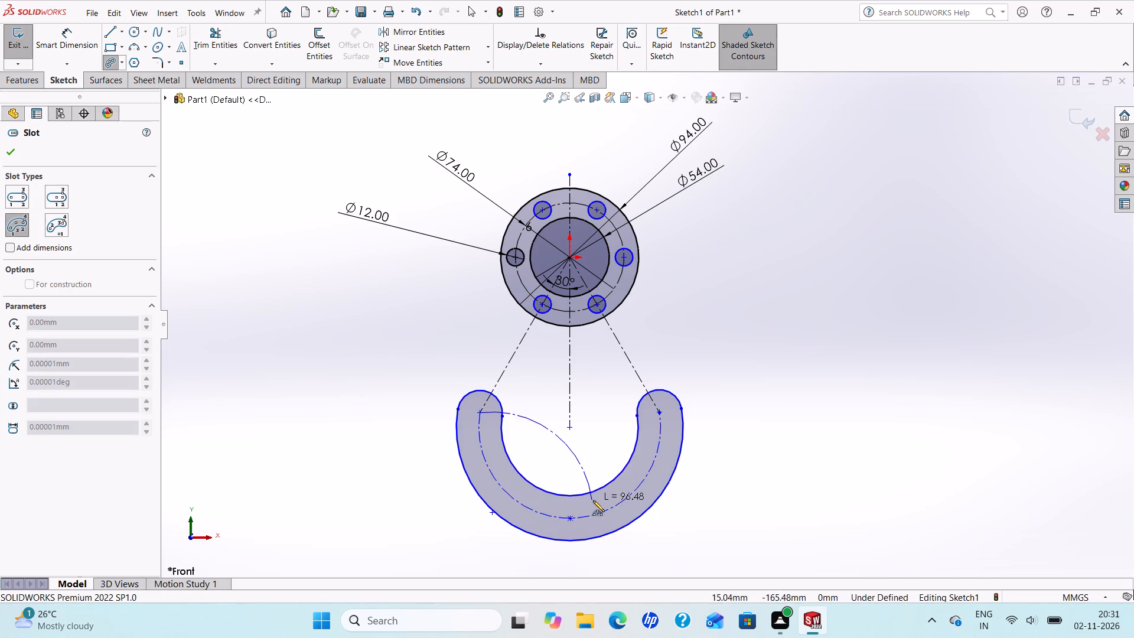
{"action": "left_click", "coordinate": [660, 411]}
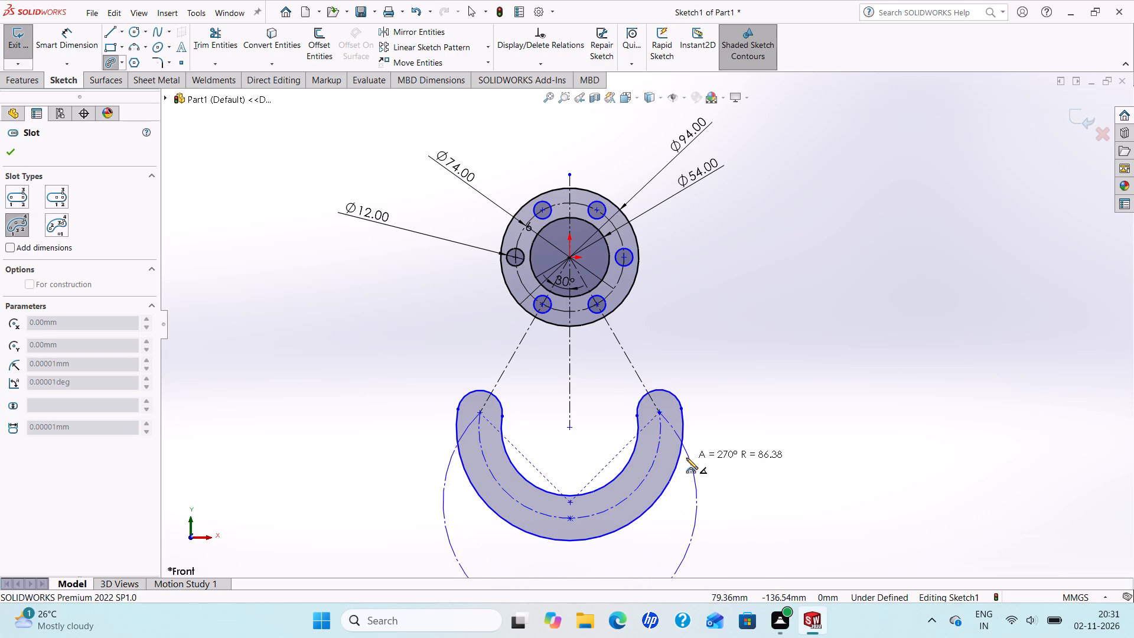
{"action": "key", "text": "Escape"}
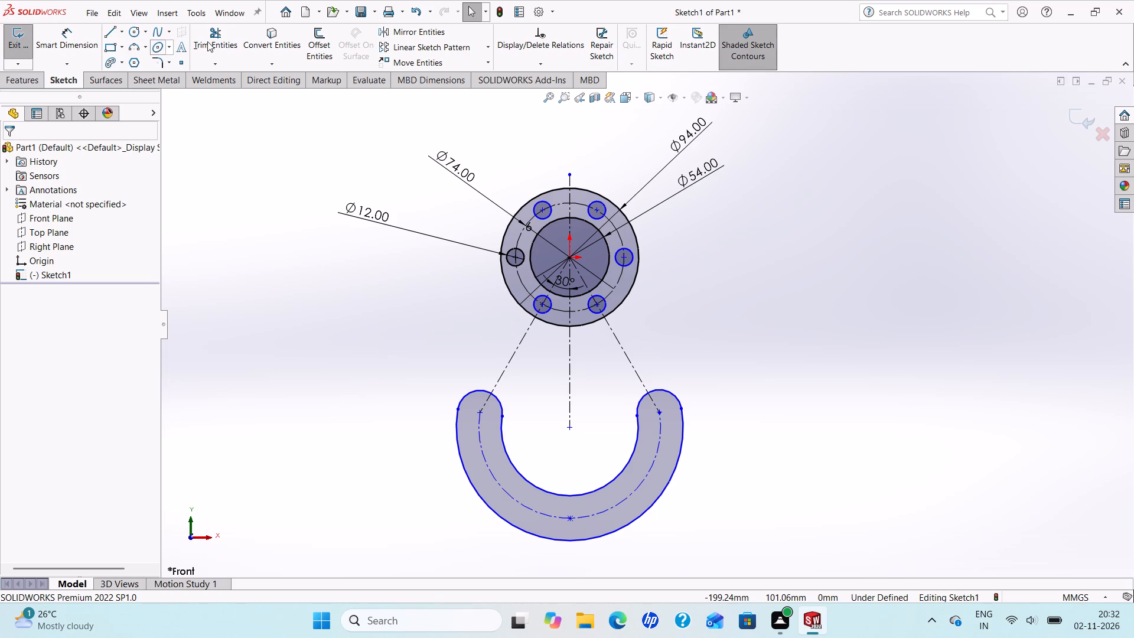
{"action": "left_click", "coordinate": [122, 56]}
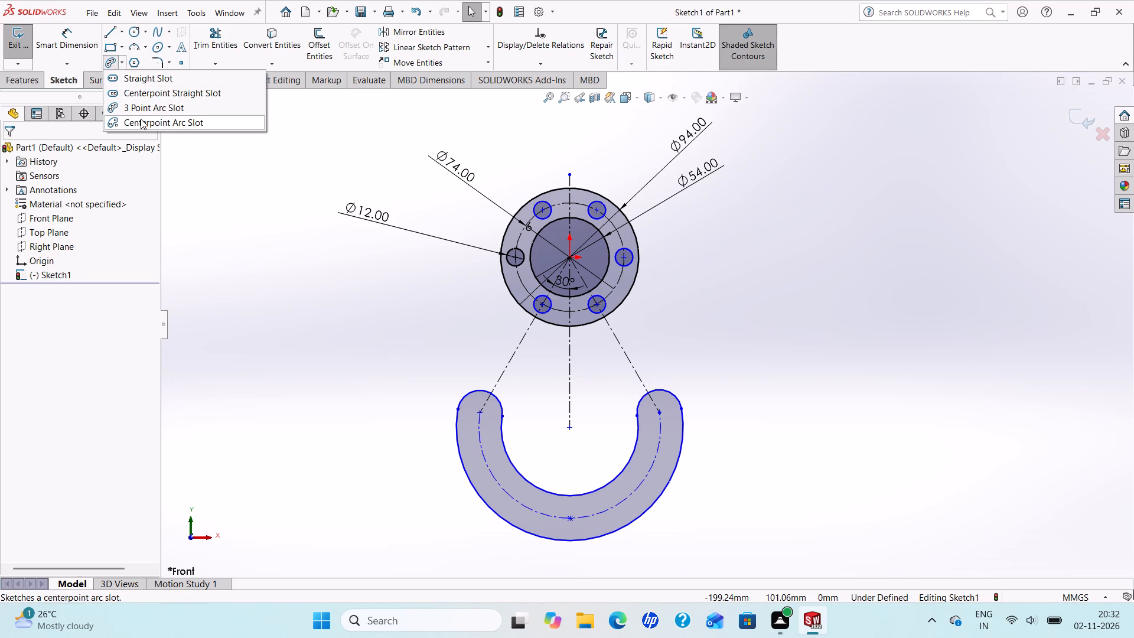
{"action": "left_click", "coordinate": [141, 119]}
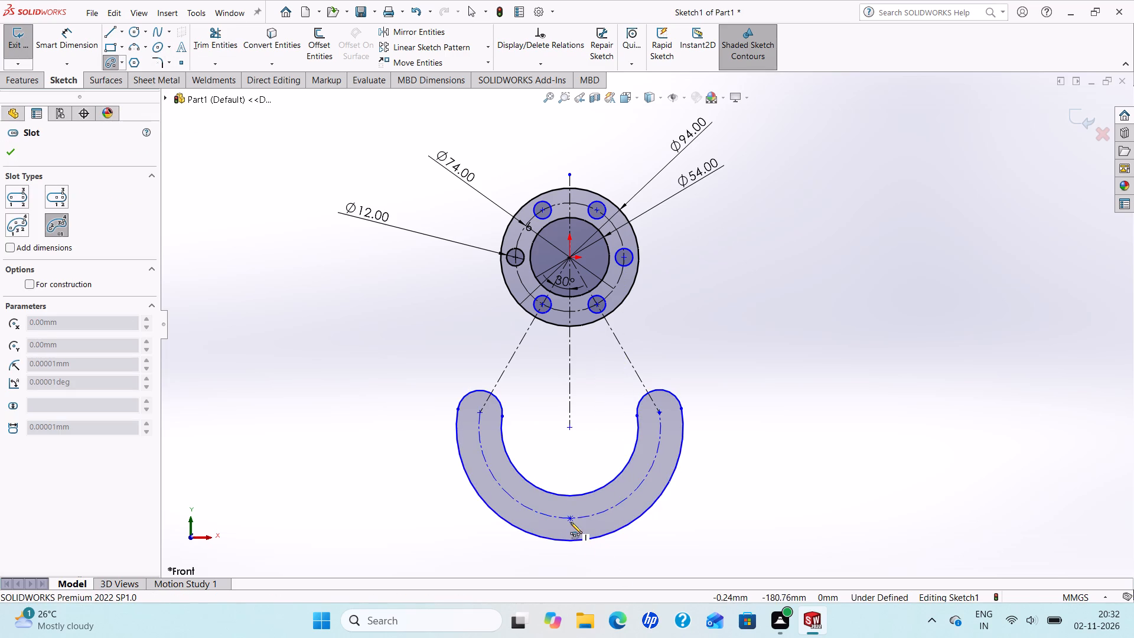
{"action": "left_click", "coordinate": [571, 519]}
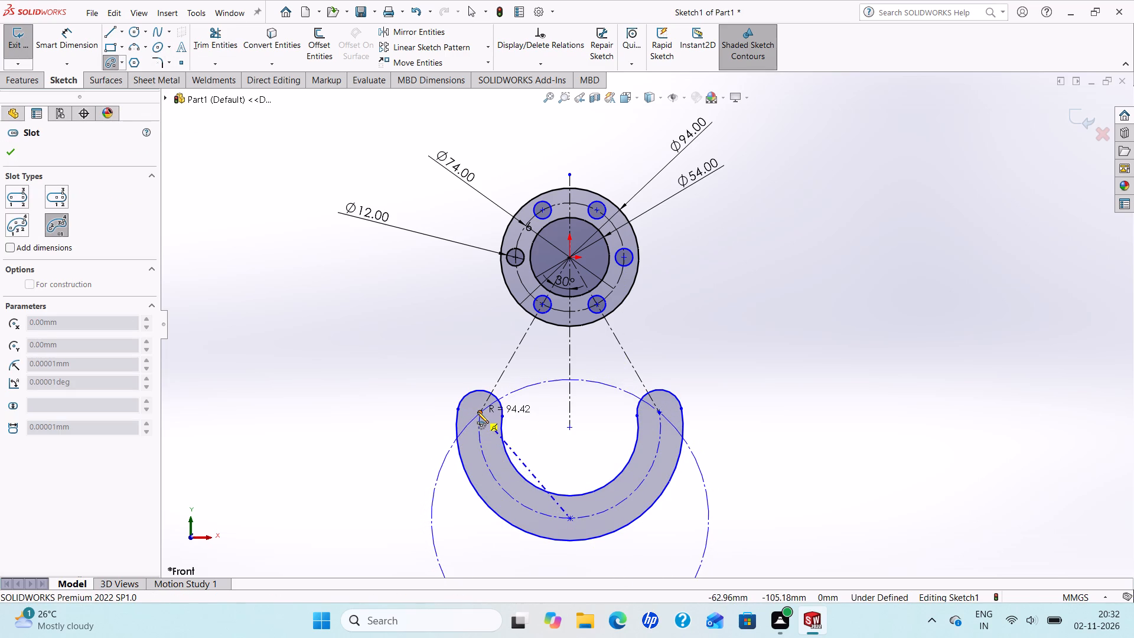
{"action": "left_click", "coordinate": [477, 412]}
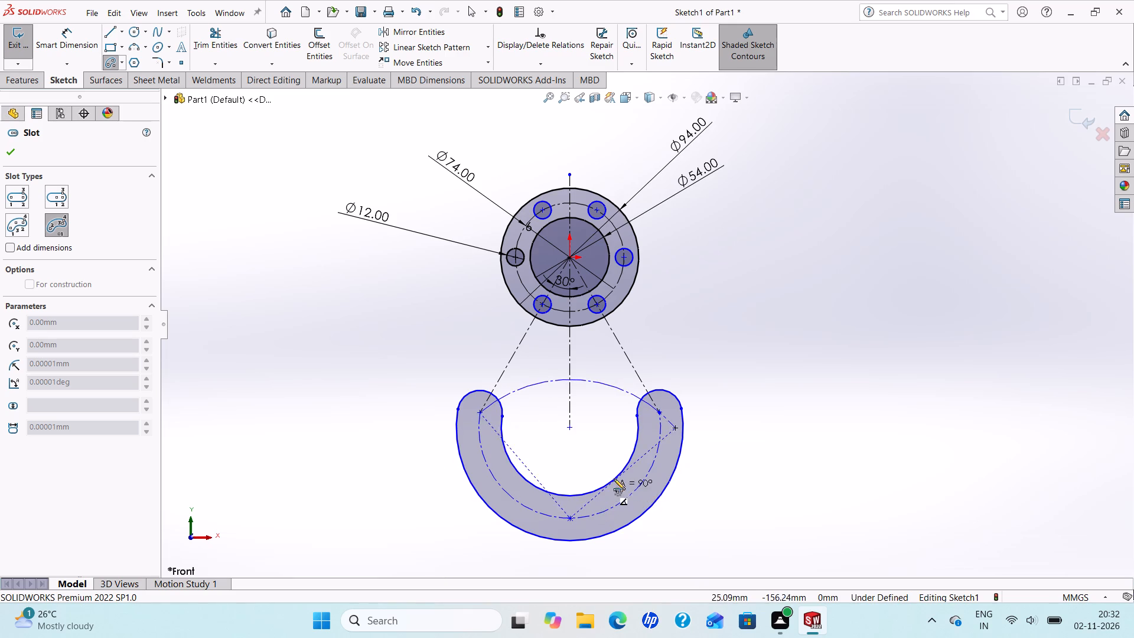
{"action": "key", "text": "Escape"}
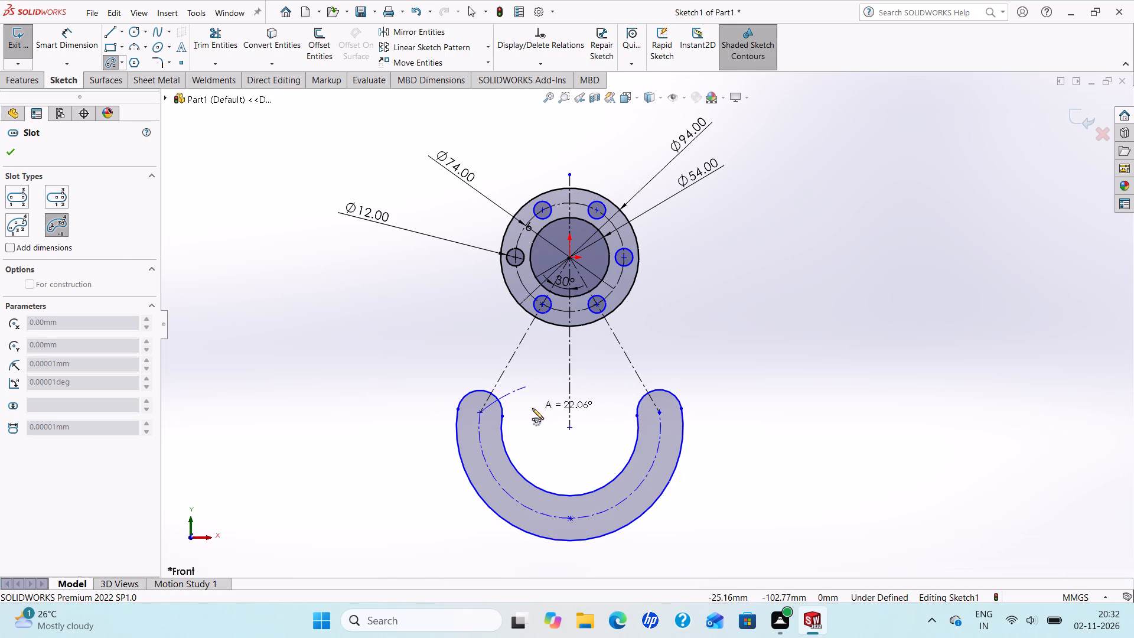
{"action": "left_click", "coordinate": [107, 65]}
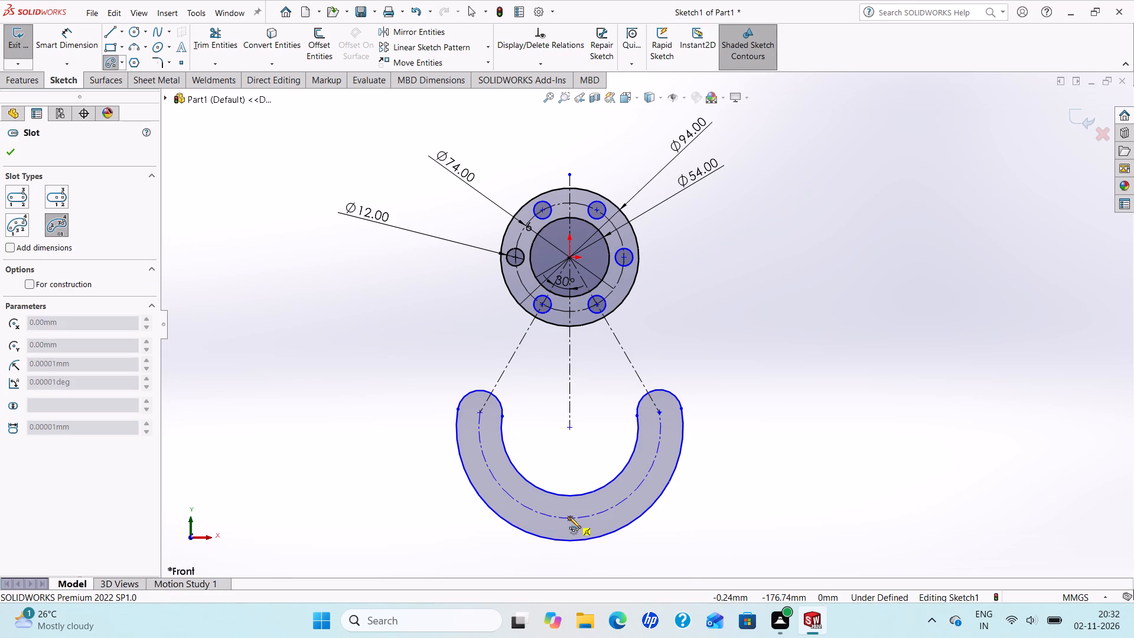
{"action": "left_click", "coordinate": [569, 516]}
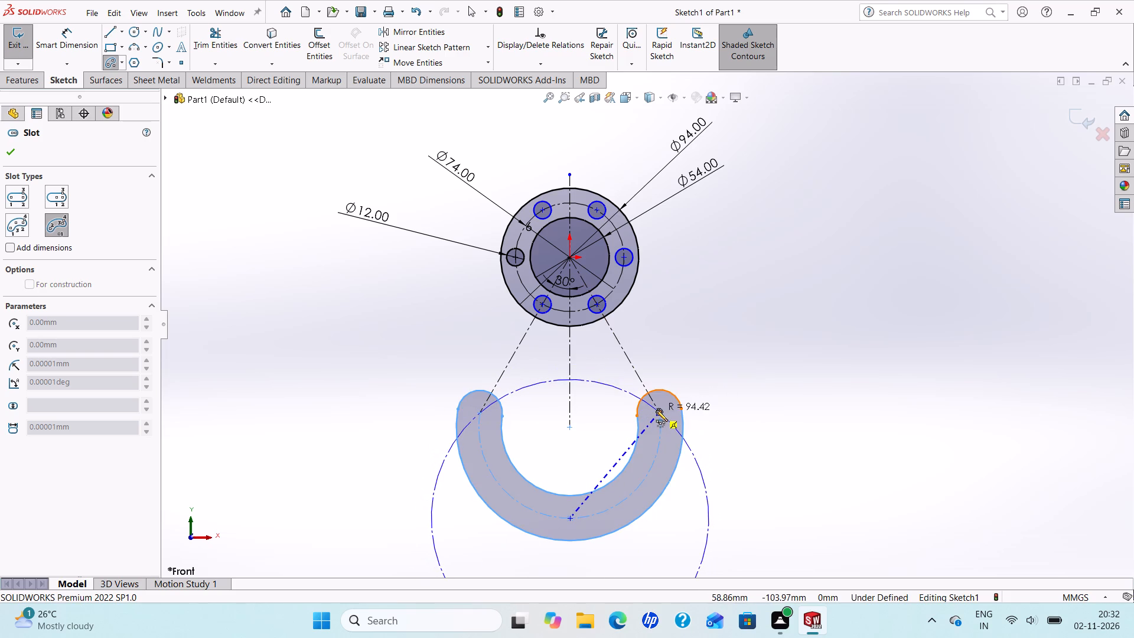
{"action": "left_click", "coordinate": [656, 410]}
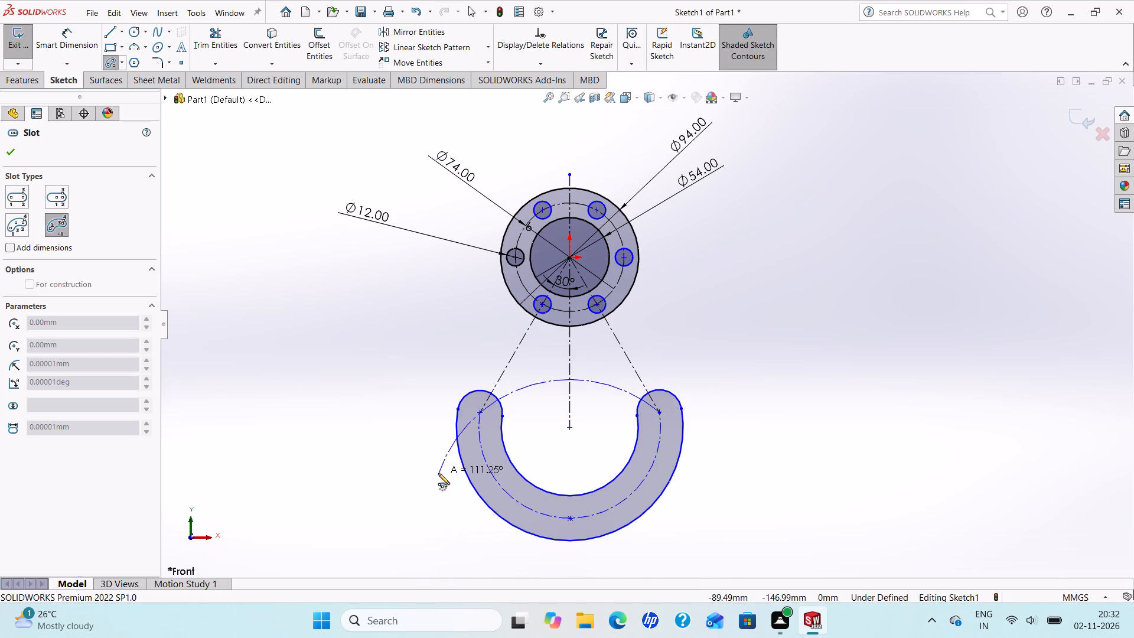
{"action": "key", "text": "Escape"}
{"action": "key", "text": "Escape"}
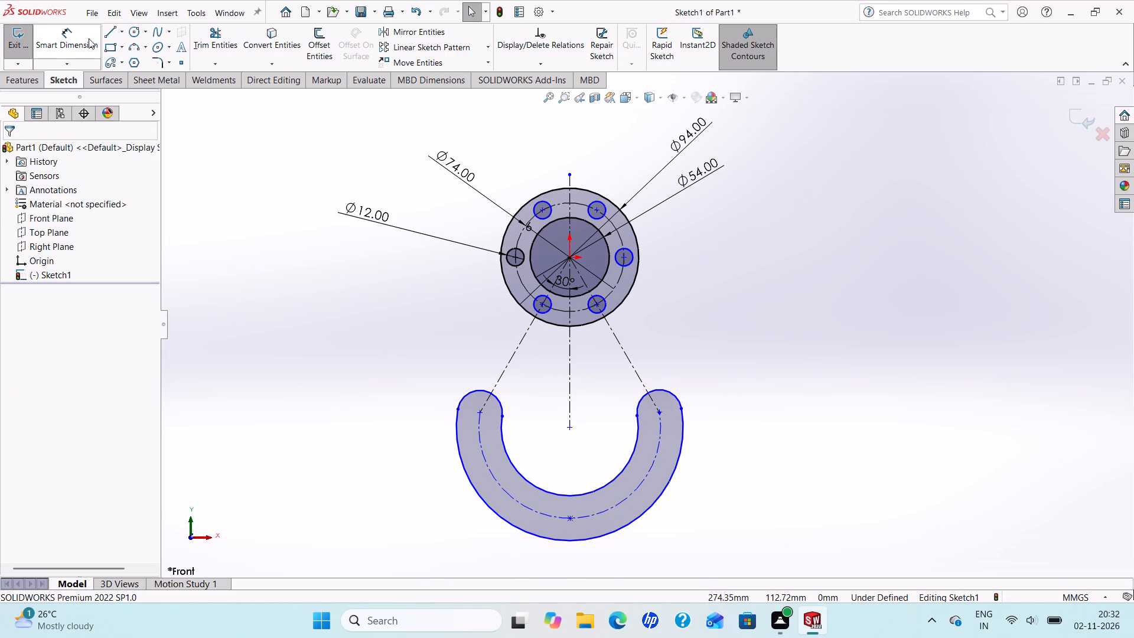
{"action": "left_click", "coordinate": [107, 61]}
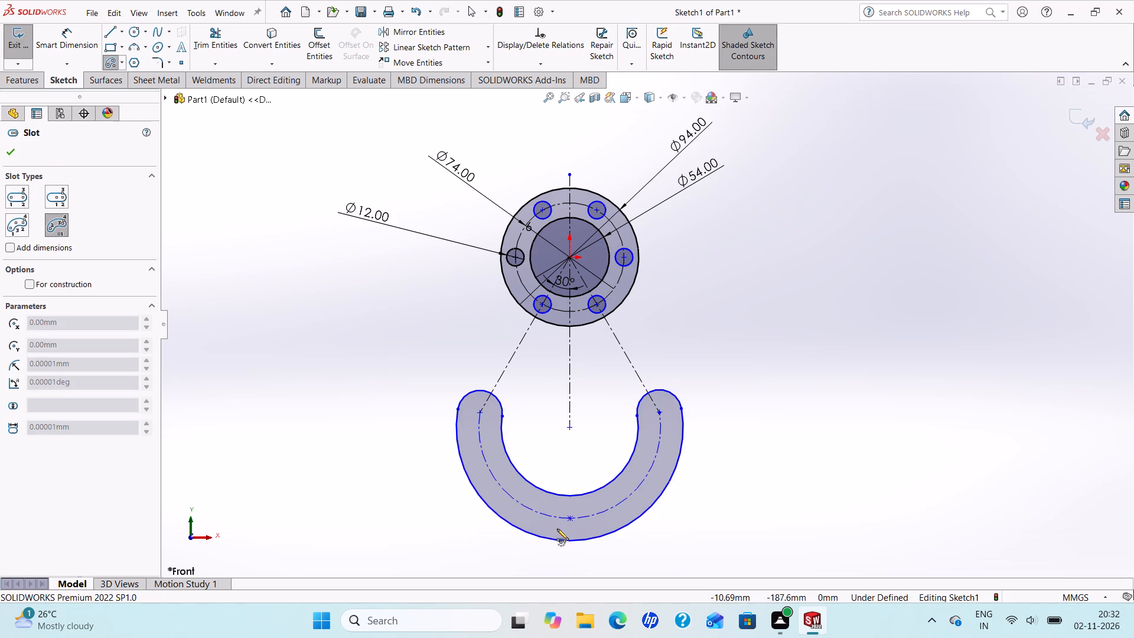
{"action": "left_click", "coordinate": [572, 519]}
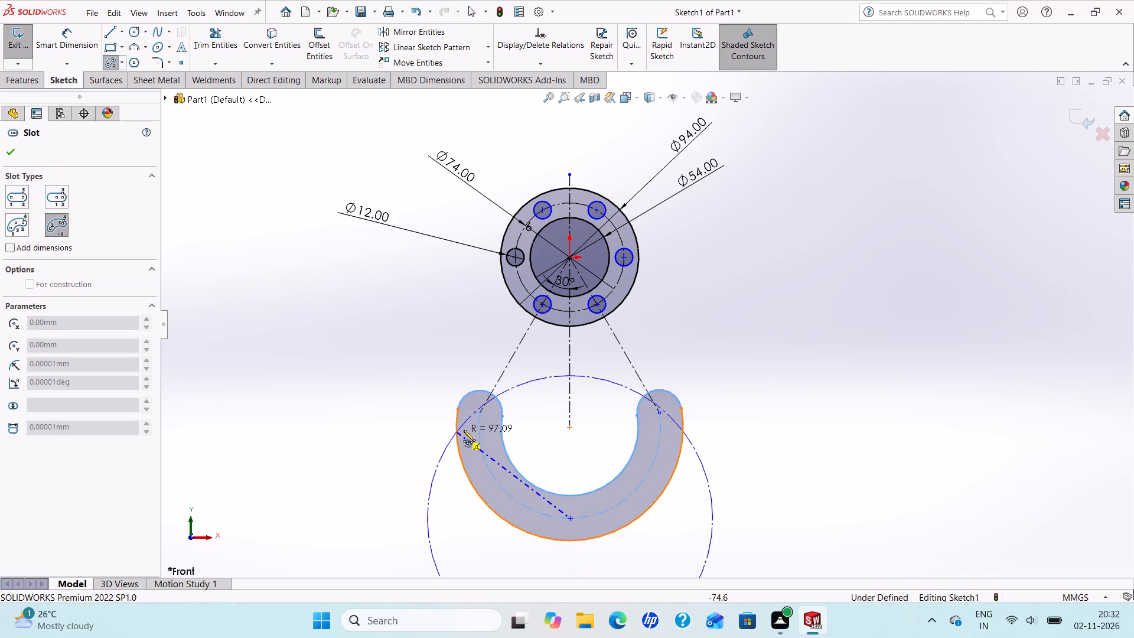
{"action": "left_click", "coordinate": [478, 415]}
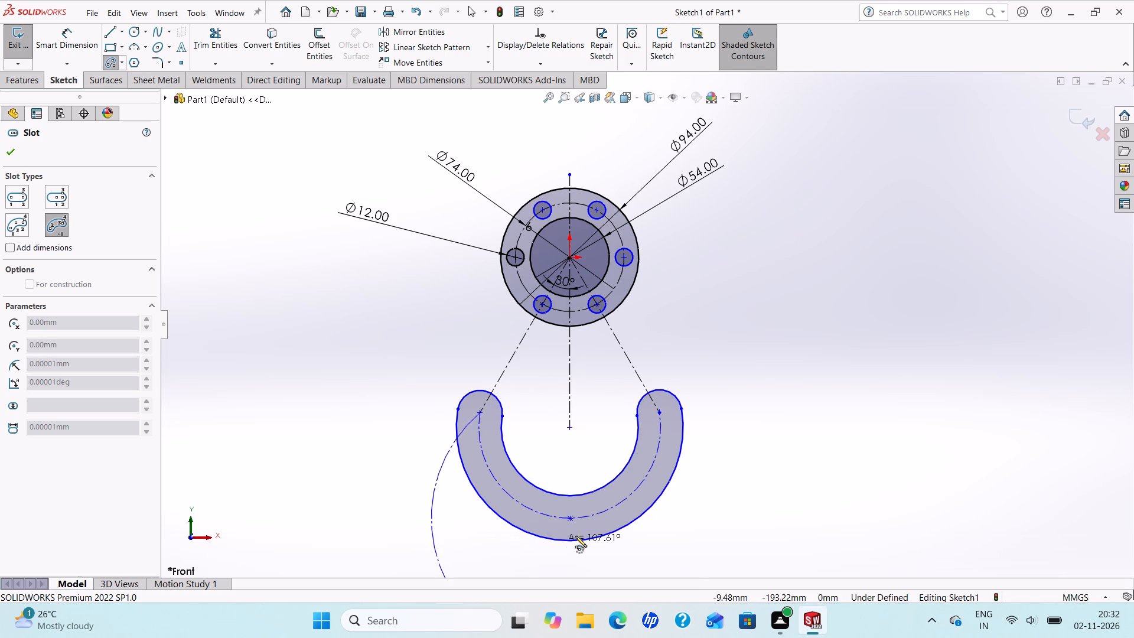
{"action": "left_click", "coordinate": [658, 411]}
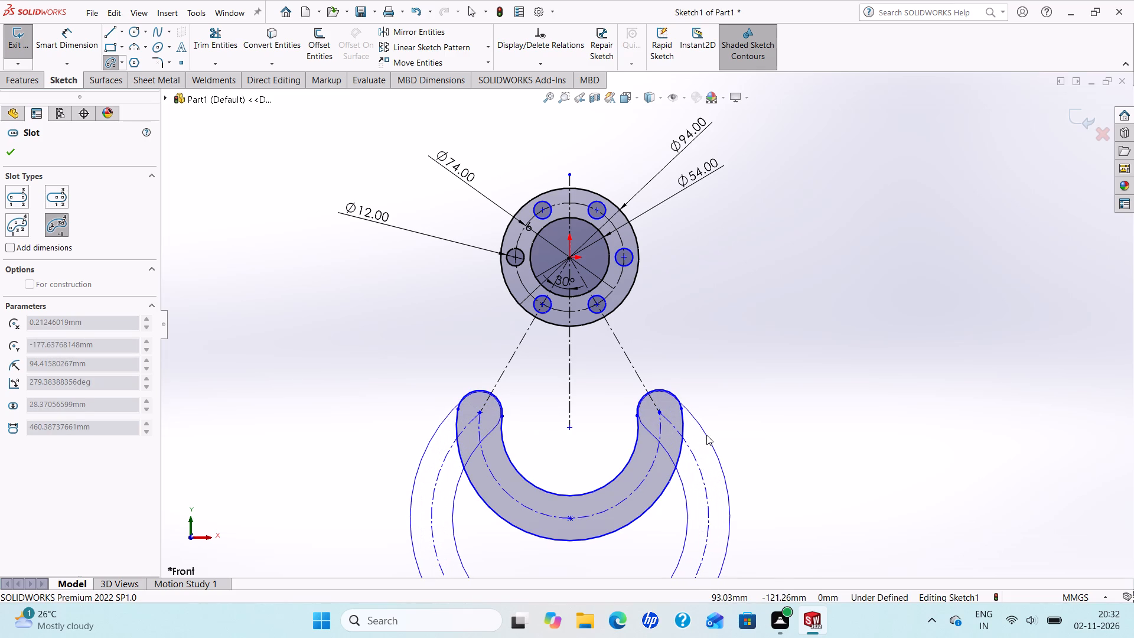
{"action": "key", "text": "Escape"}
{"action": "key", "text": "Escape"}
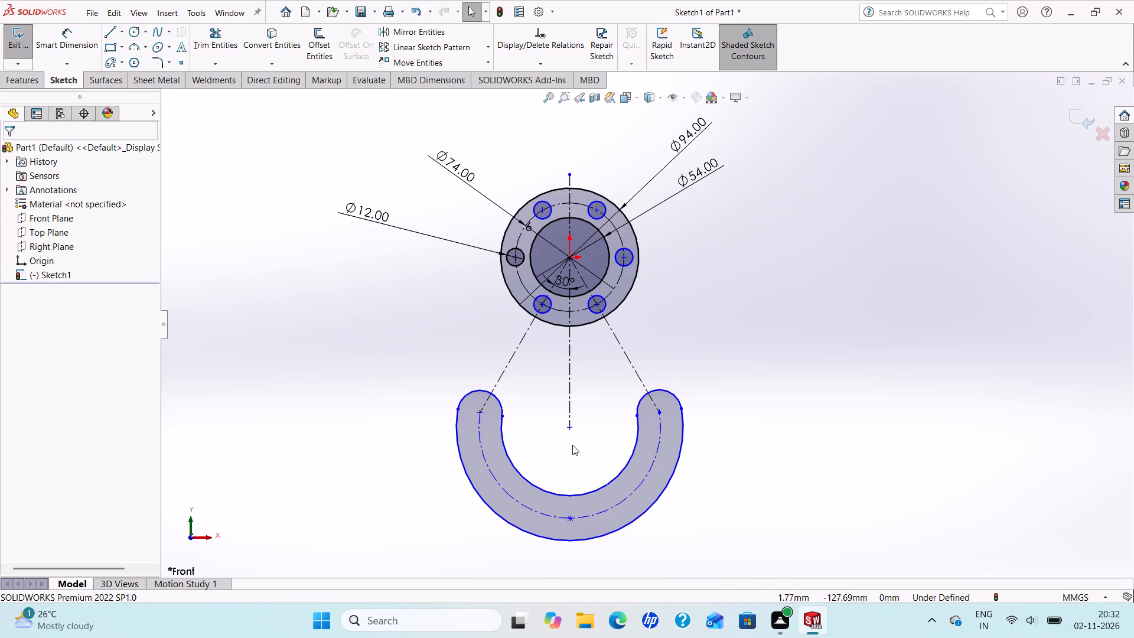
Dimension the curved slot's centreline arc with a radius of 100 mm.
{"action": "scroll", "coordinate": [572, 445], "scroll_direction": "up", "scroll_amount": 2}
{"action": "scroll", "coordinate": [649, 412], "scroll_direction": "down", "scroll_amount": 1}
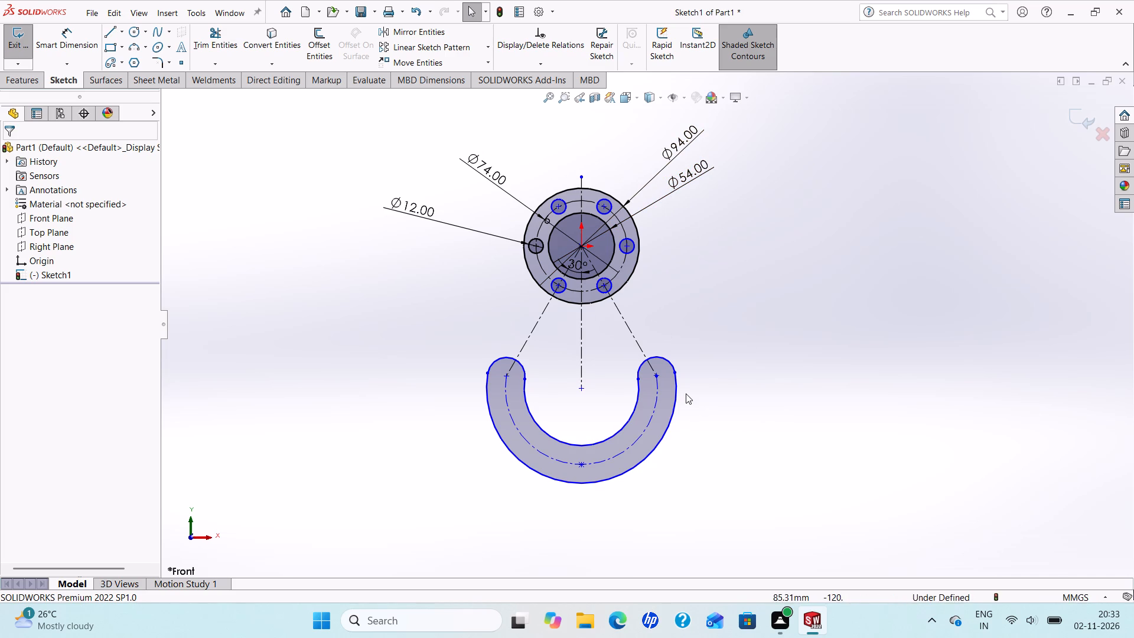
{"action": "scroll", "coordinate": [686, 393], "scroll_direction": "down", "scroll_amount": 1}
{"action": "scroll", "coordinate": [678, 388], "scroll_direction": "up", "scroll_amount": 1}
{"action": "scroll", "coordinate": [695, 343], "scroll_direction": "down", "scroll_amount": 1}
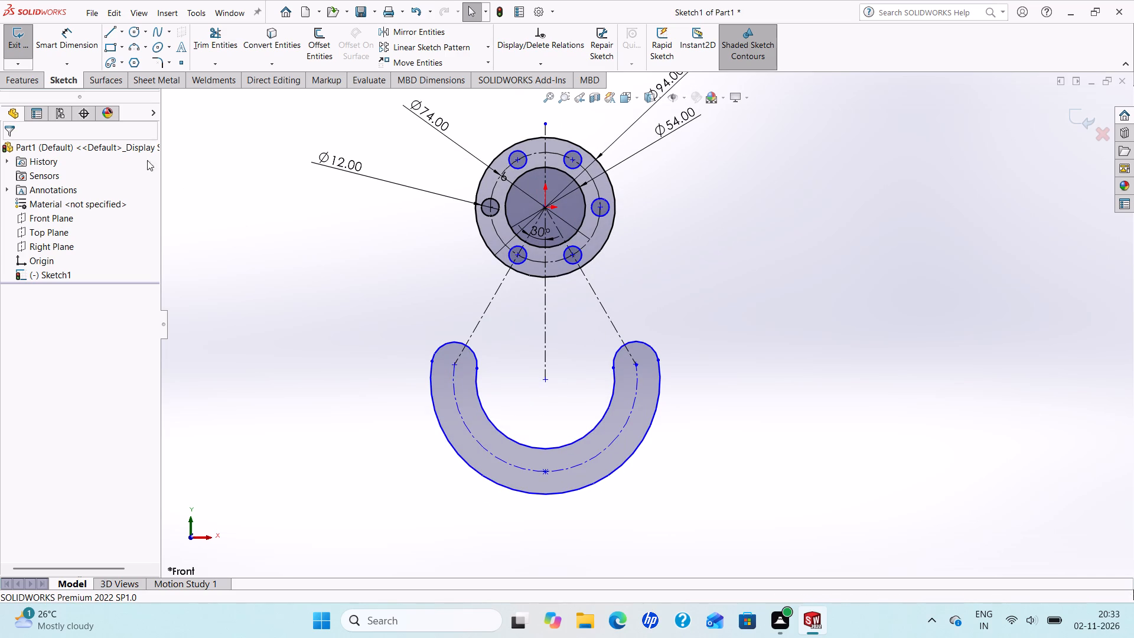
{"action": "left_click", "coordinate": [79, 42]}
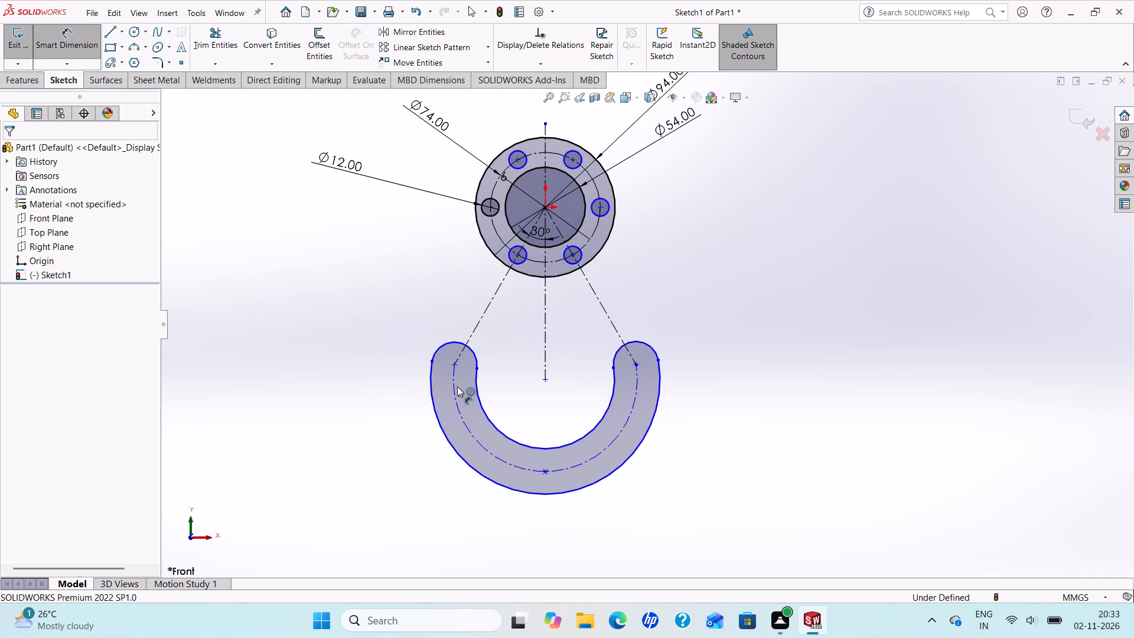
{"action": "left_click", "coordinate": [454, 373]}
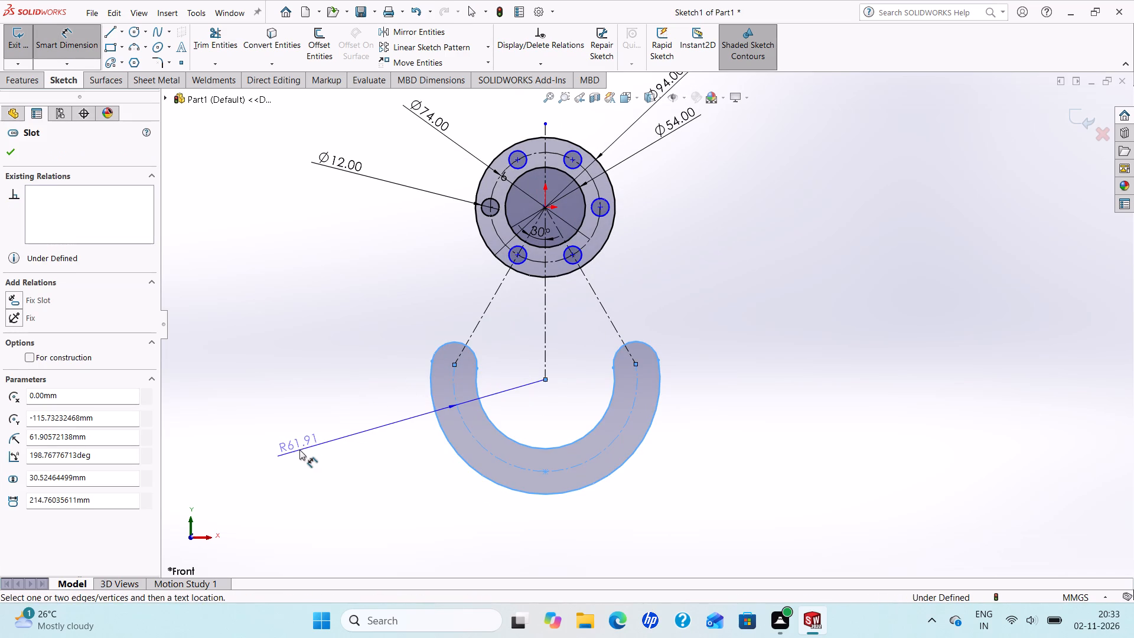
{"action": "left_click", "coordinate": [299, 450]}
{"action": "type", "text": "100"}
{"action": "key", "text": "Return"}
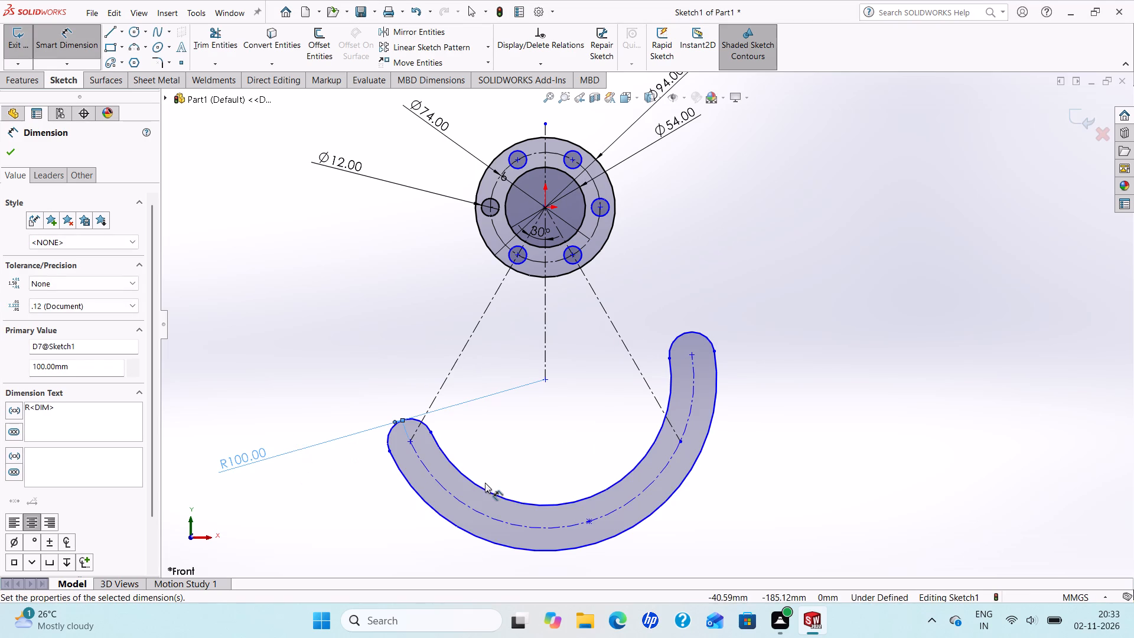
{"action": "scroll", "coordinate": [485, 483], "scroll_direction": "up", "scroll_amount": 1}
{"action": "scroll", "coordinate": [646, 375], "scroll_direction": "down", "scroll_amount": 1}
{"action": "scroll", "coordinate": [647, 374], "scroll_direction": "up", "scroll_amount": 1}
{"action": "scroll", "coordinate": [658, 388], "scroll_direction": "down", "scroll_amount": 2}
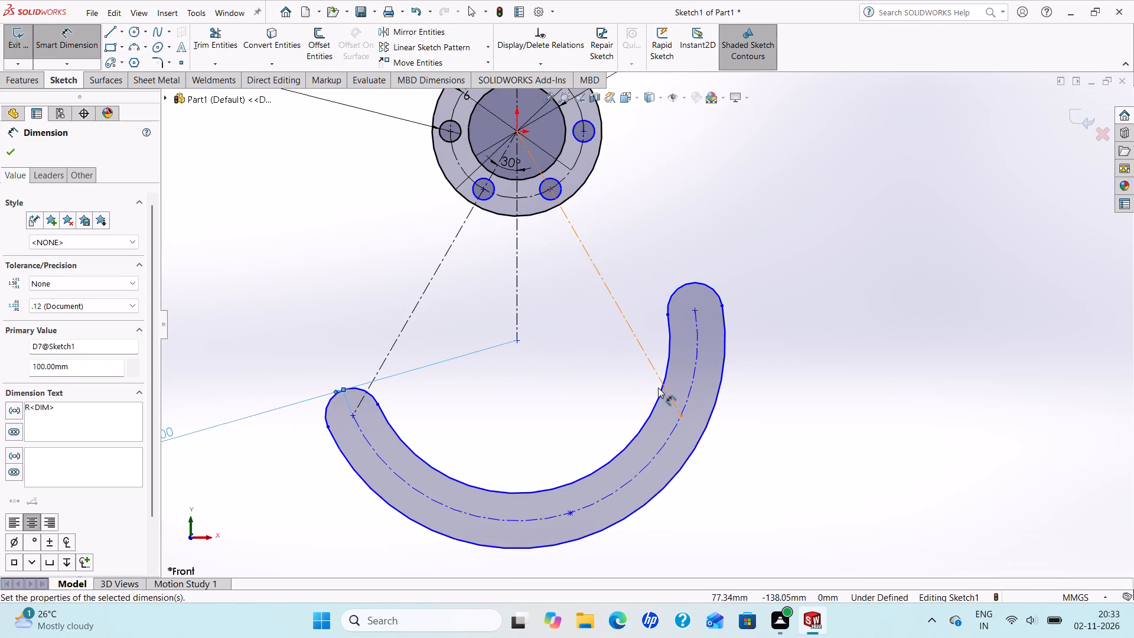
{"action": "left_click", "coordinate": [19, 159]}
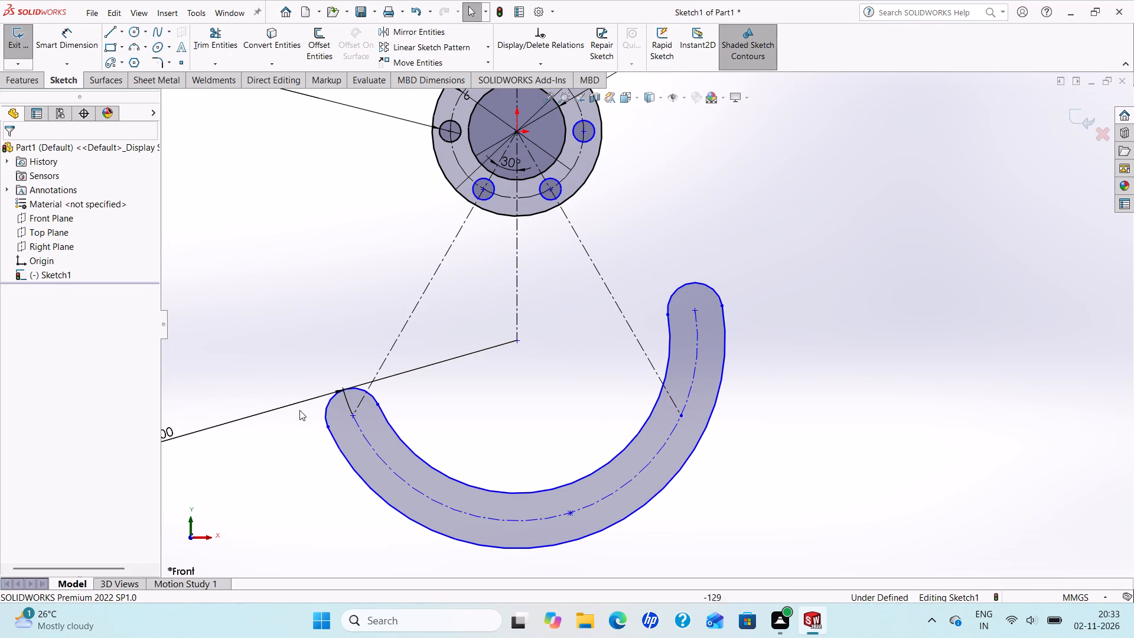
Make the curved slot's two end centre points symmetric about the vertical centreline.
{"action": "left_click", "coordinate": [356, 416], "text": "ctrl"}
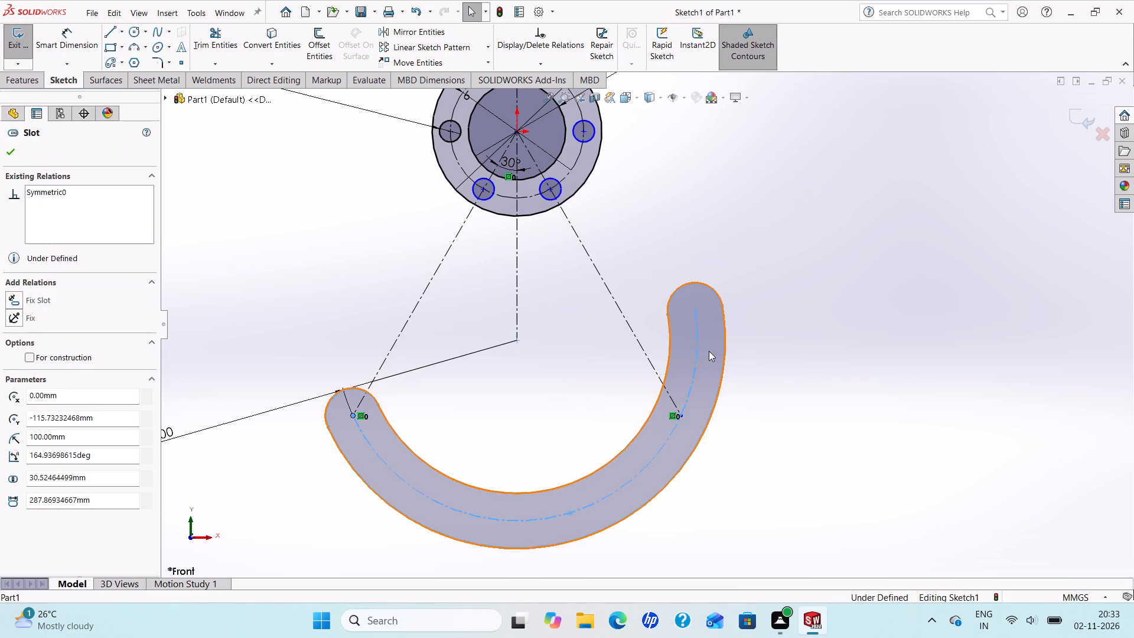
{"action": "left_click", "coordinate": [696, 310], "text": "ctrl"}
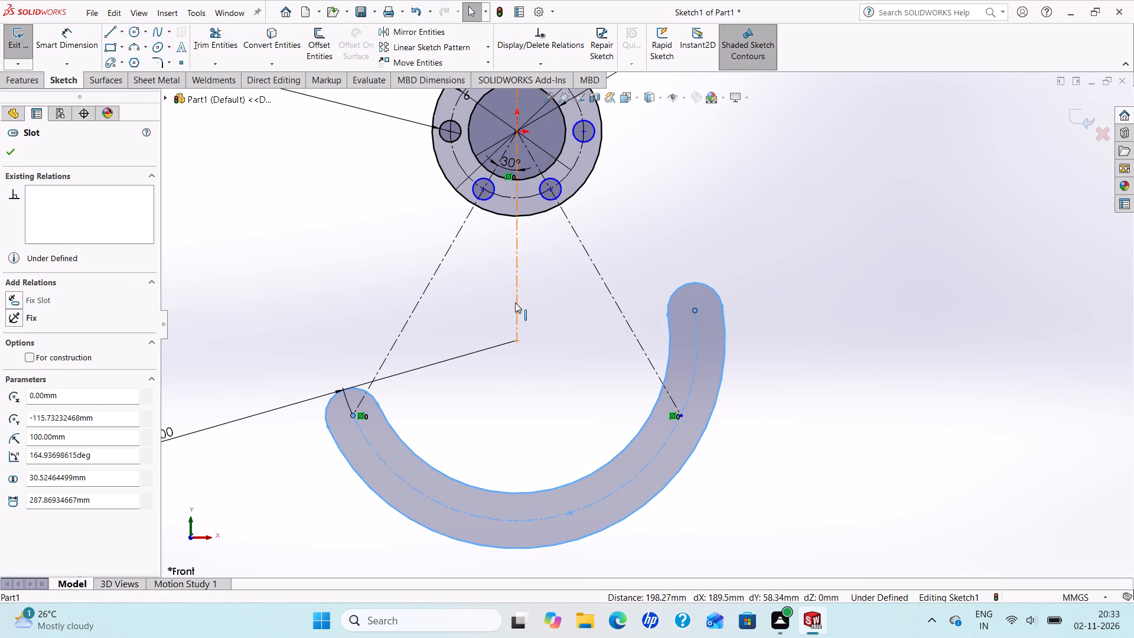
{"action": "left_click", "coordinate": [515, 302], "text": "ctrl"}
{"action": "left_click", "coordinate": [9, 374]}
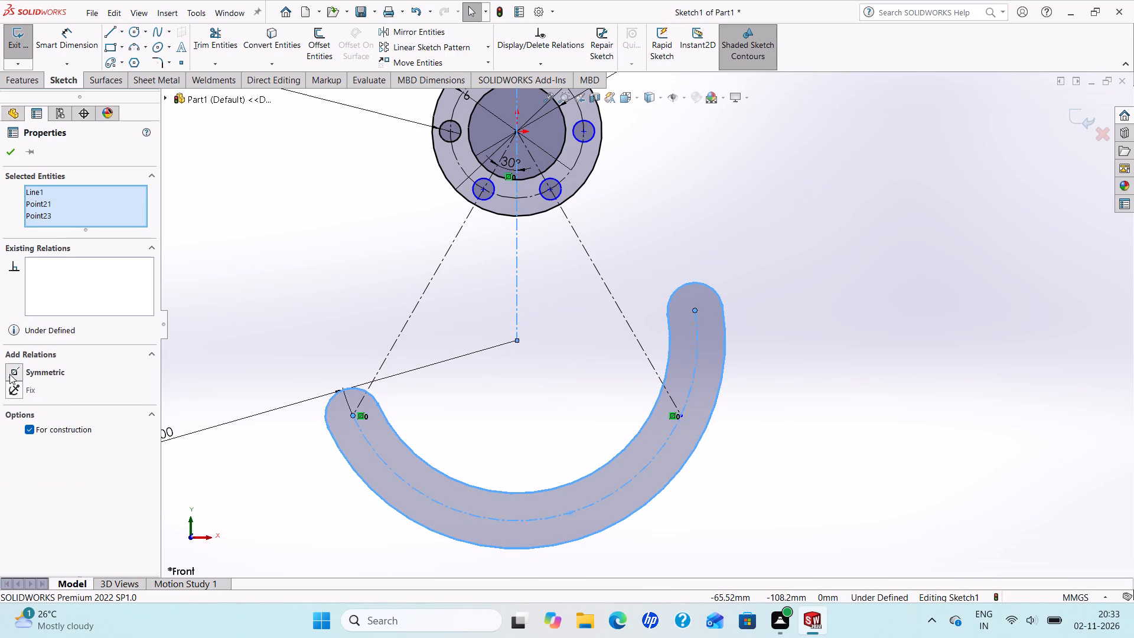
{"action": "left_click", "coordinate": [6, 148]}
Delete the 100 mm radius dimension and the curved slot below the flange, keeping the three centrelines.
{"action": "scroll", "coordinate": [438, 430], "scroll_direction": "up", "scroll_amount": 3}
{"action": "scroll", "coordinate": [494, 360], "scroll_direction": "down", "scroll_amount": 1}
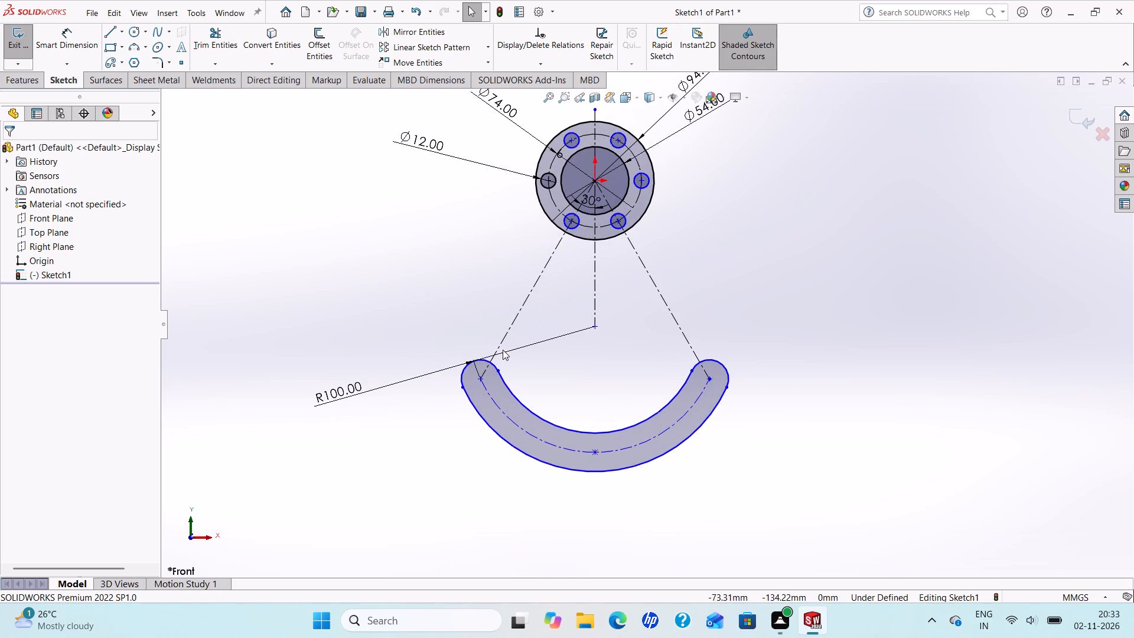
{"action": "scroll", "coordinate": [553, 377], "scroll_direction": "up", "scroll_amount": 2}
{"action": "scroll", "coordinate": [687, 339], "scroll_direction": "down", "scroll_amount": 1}
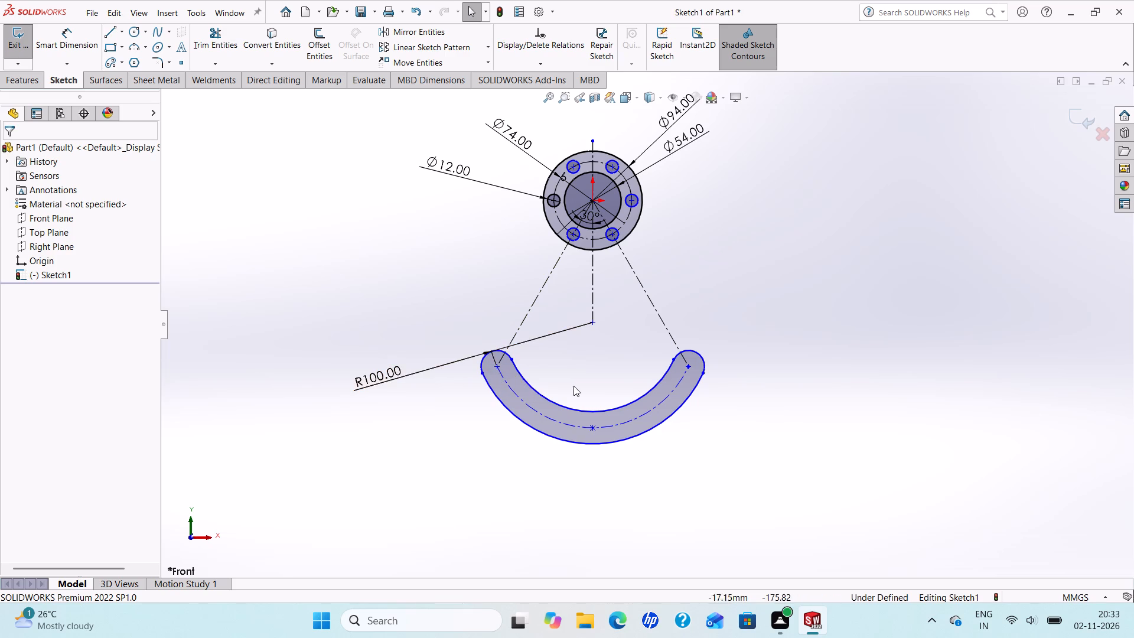
{"action": "scroll", "coordinate": [570, 386], "scroll_direction": "up", "scroll_amount": 1}
{"action": "left_click", "coordinate": [445, 359]}
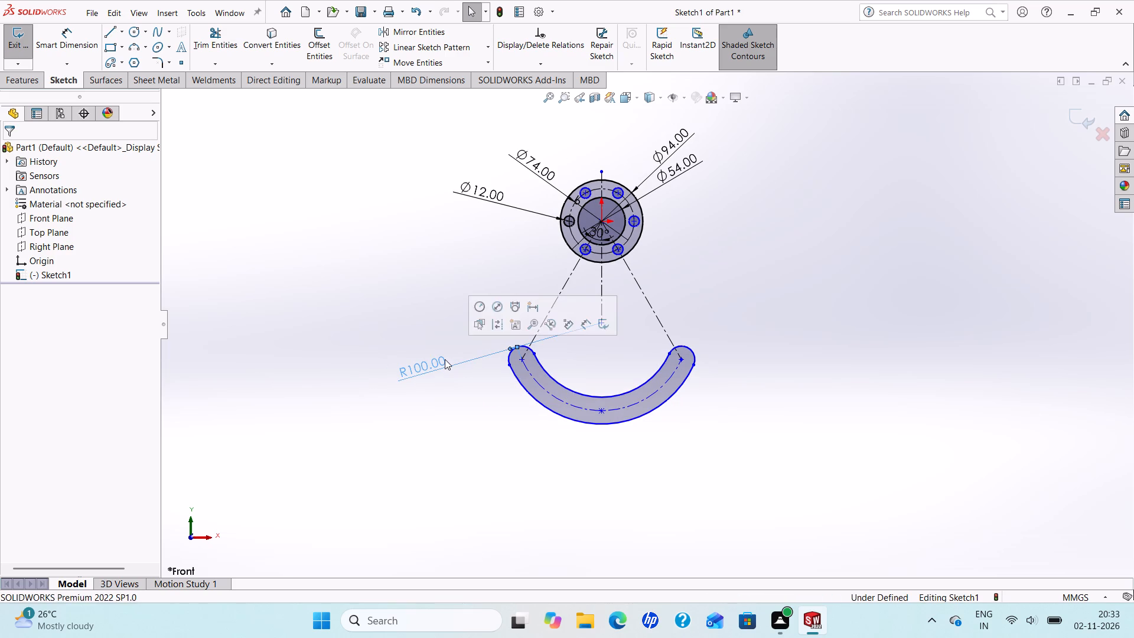
{"action": "key", "text": "Delete"}
{"action": "left_click_drag", "start_coordinate": [451, 340], "coordinate": [850, 334]}
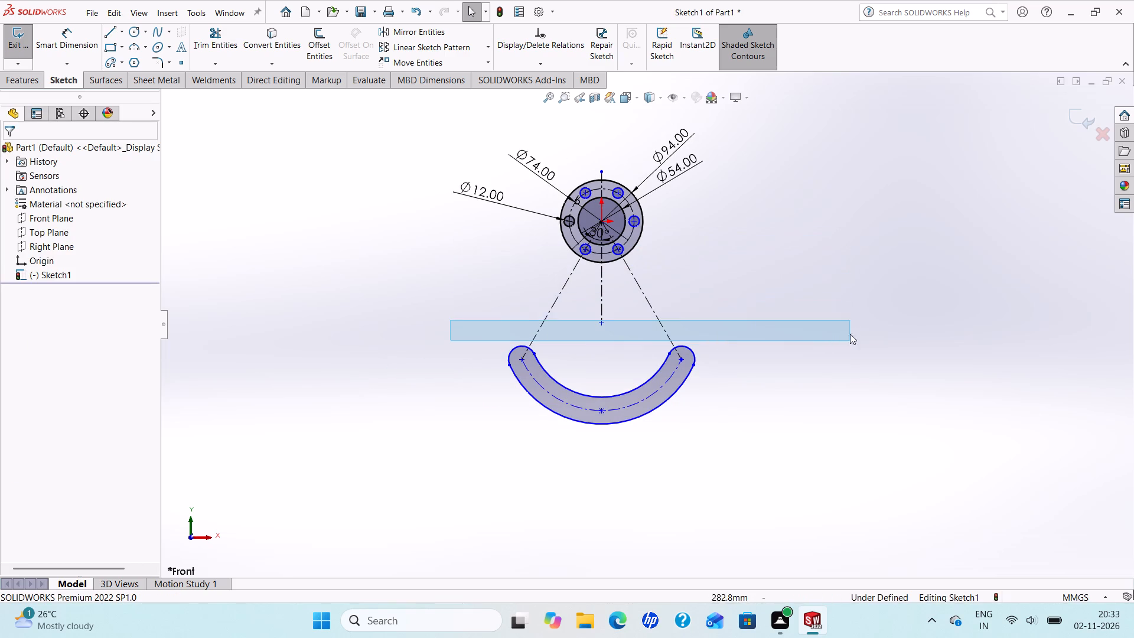
{"action": "left_click_drag", "start_coordinate": [850, 334], "coordinate": [821, 447]}
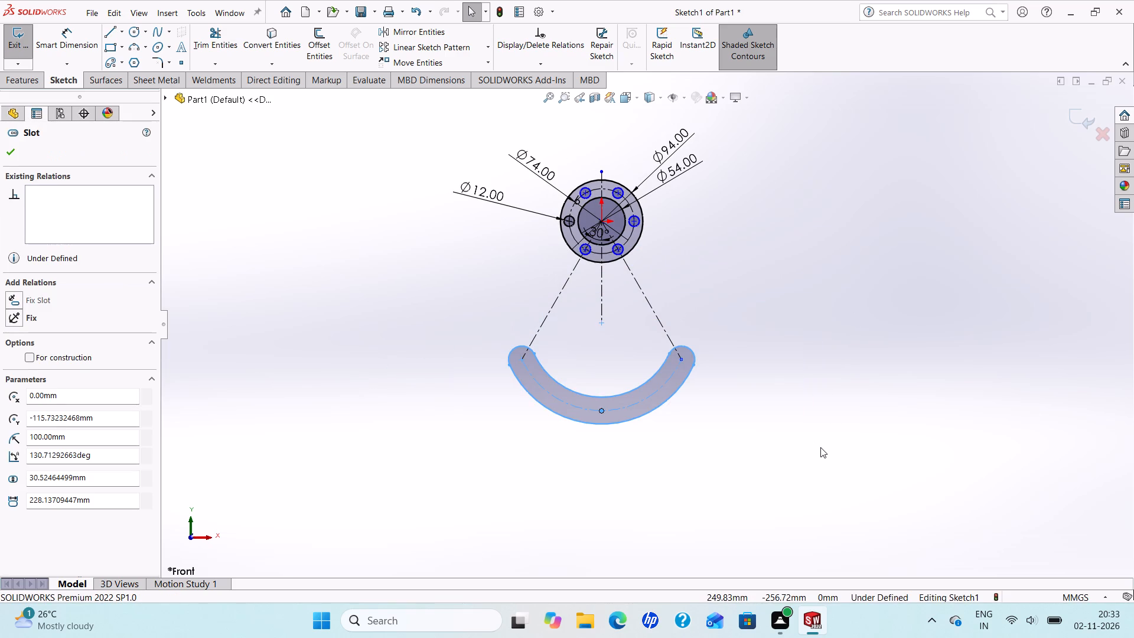
{"action": "key", "text": "Delete"}
Sketch a circle centred on the origin around the flange, with a radius of about 147 mm.
{"action": "scroll", "coordinate": [696, 314], "scroll_direction": "down", "scroll_amount": 1}
{"action": "scroll", "coordinate": [695, 314], "scroll_direction": "up", "scroll_amount": 3}
{"action": "scroll", "coordinate": [733, 230], "scroll_direction": "down", "scroll_amount": 1}
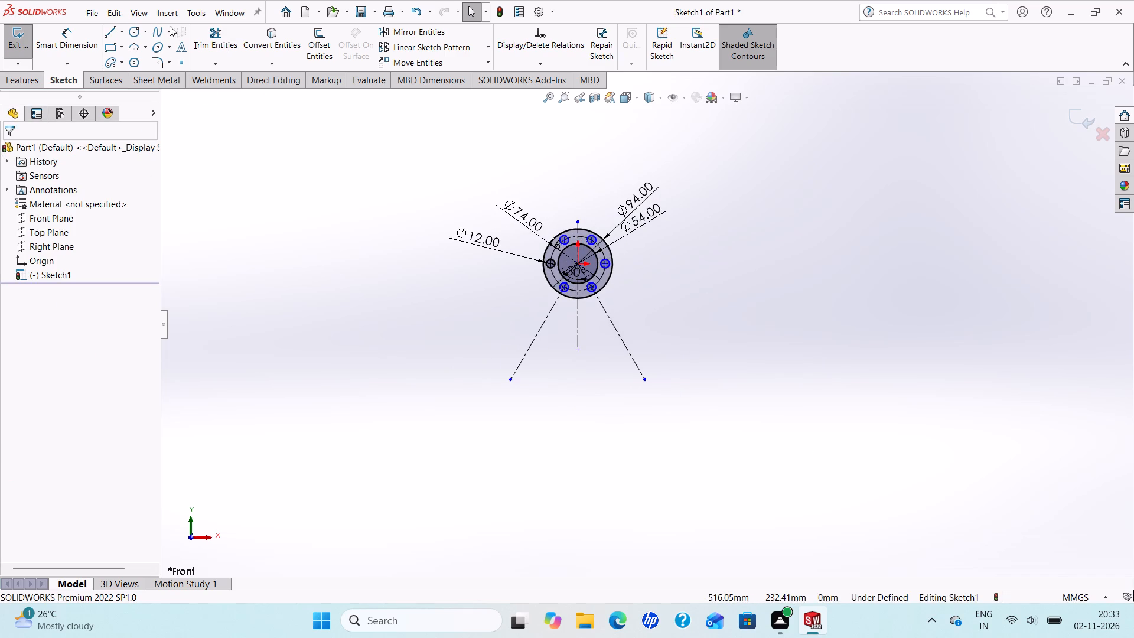
{"action": "left_click", "coordinate": [133, 27]}
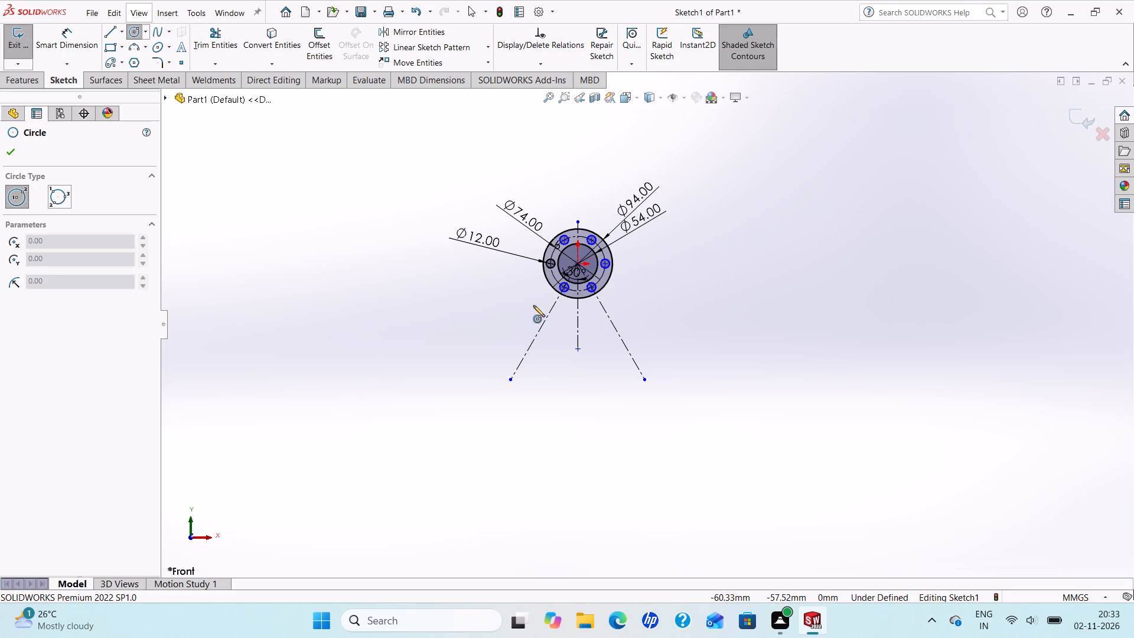
{"action": "left_click", "coordinate": [579, 265]}
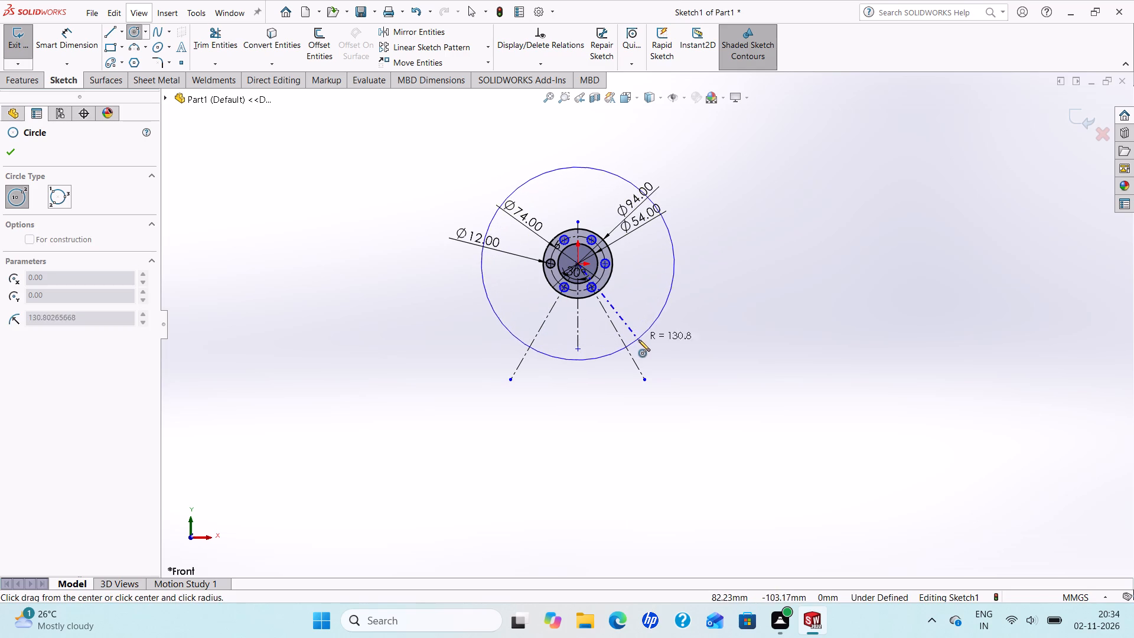
{"action": "left_click", "coordinate": [644, 349]}
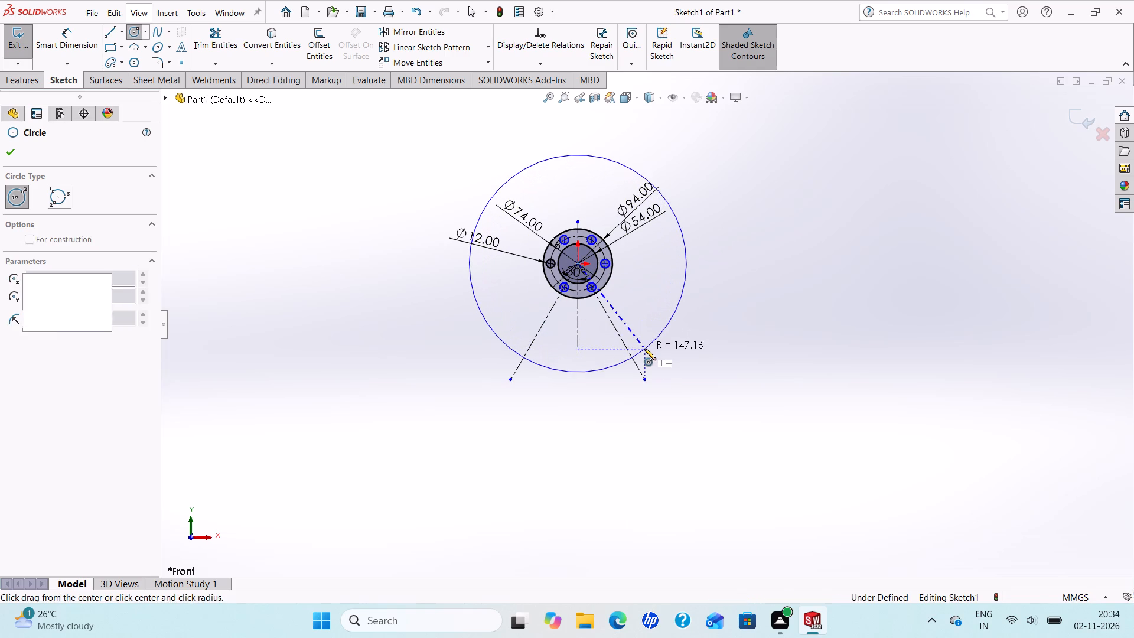
{"action": "right_click", "coordinate": [644, 349]}
{"action": "left_click", "coordinate": [669, 357]}
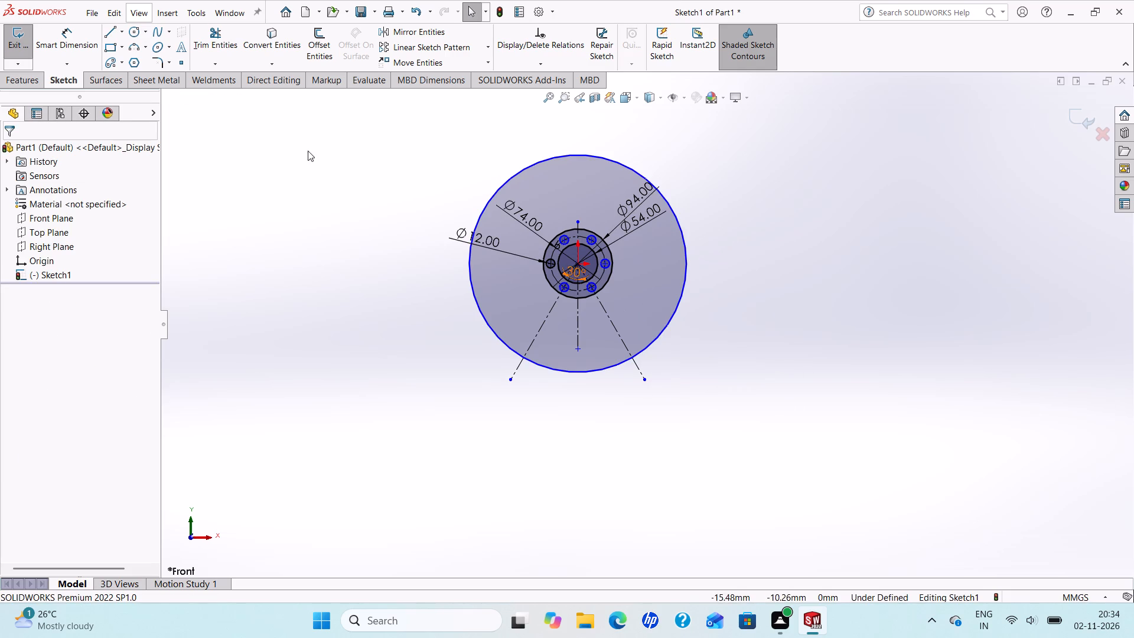
Dimension the large origin-centred circle around the flange with a diameter of 200 mm.
{"action": "left_click", "coordinate": [48, 40]}
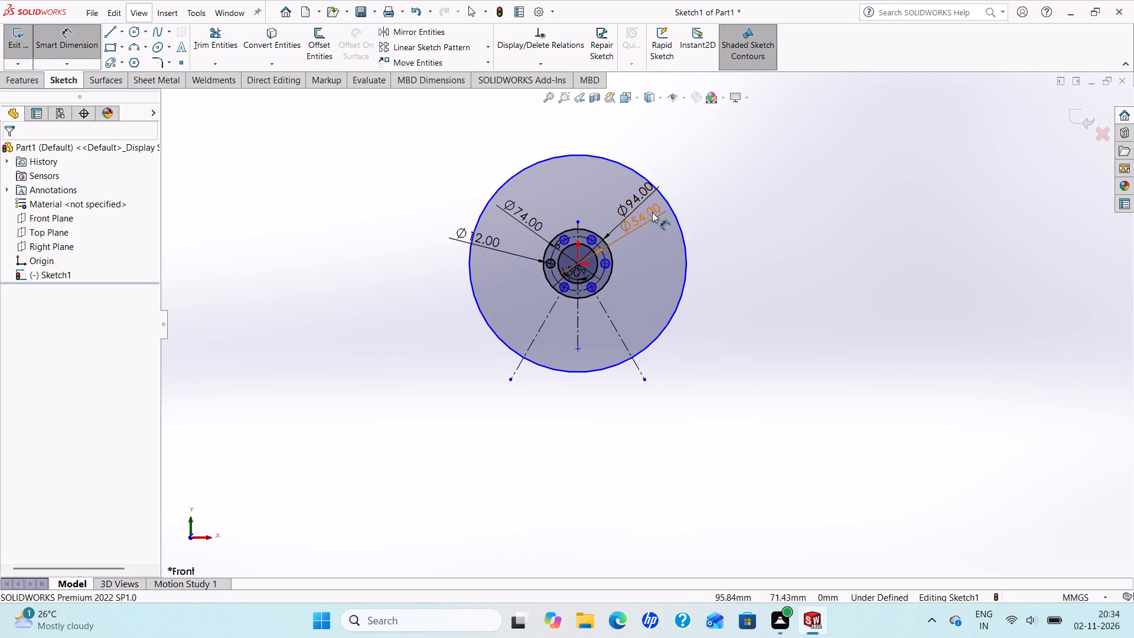
{"action": "left_click", "coordinate": [676, 221]}
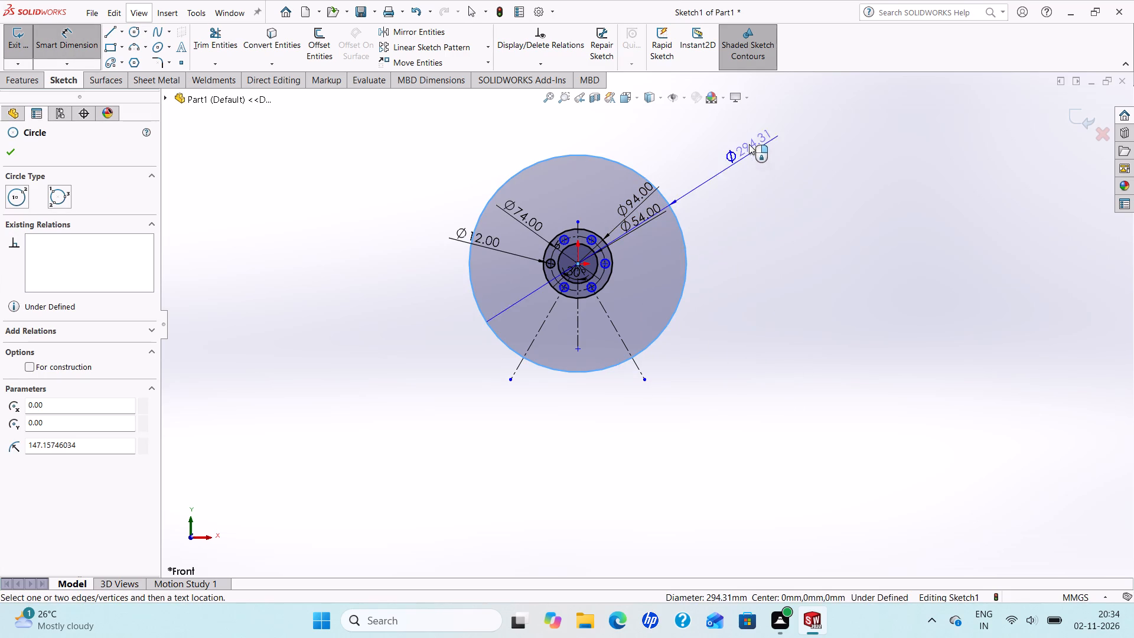
{"action": "left_click", "coordinate": [747, 135]}
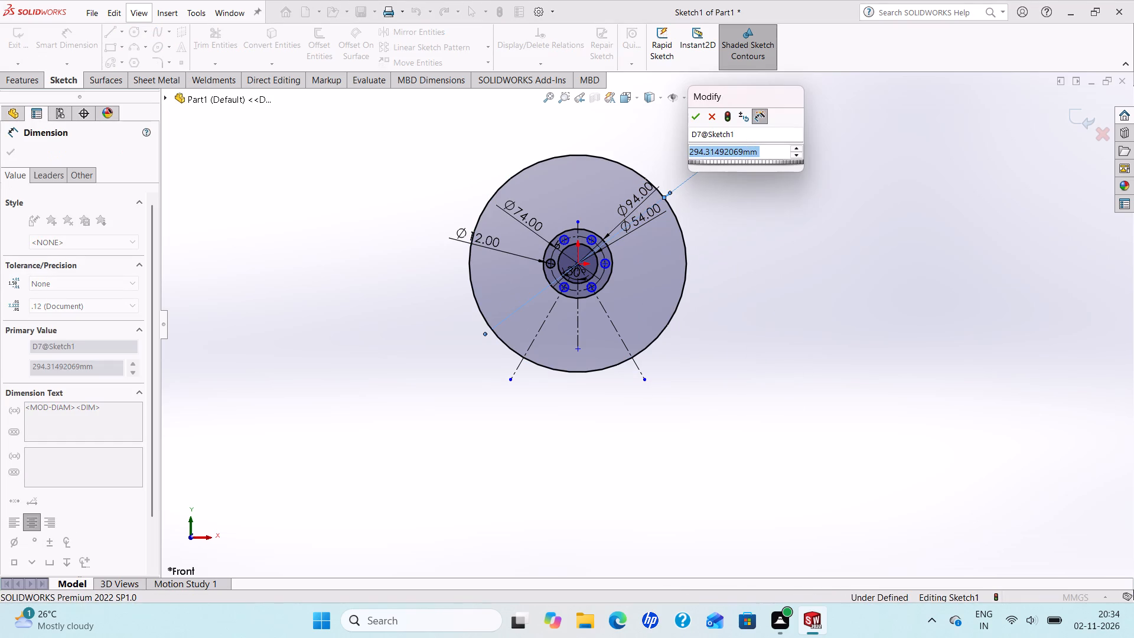
{"action": "type", "text": "200"}
{"action": "key", "text": "Return"}
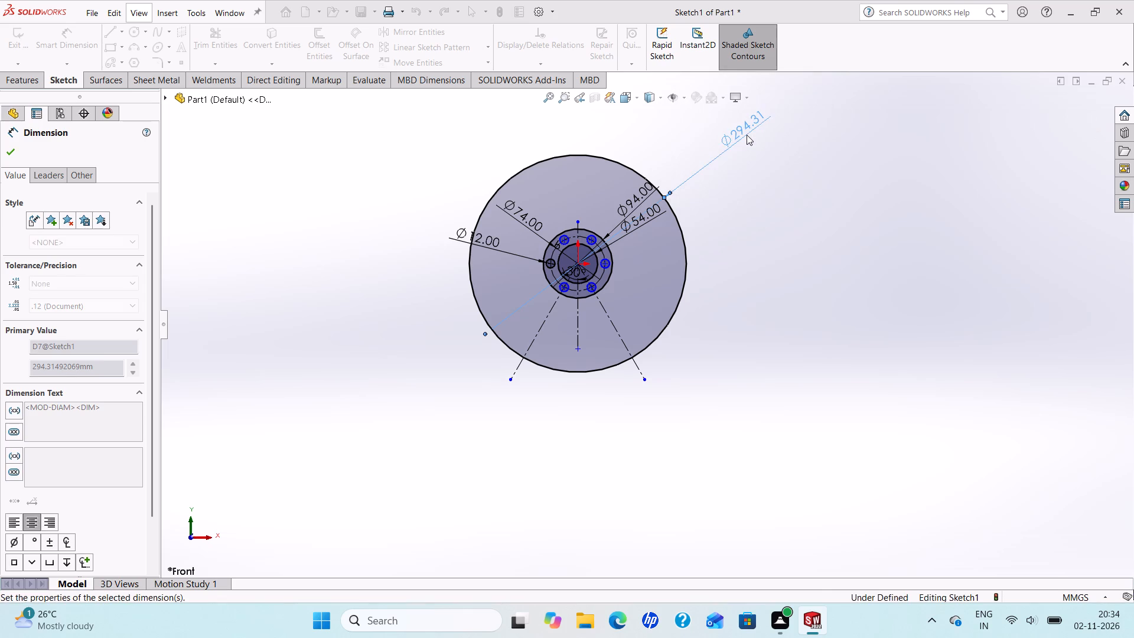
{"action": "left_click", "coordinate": [16, 146]}
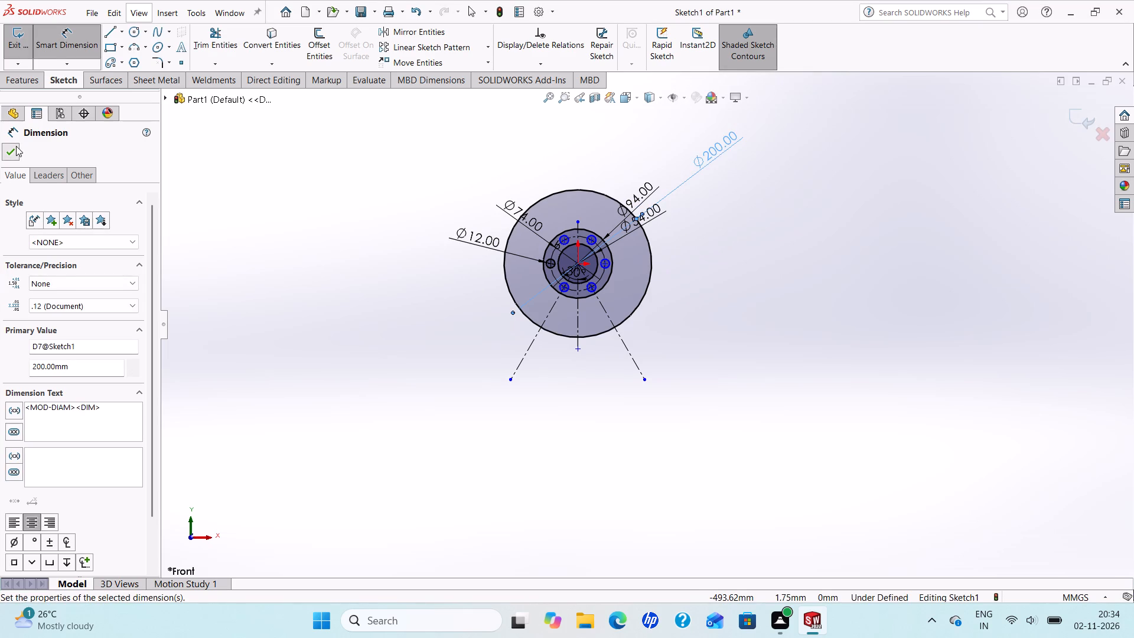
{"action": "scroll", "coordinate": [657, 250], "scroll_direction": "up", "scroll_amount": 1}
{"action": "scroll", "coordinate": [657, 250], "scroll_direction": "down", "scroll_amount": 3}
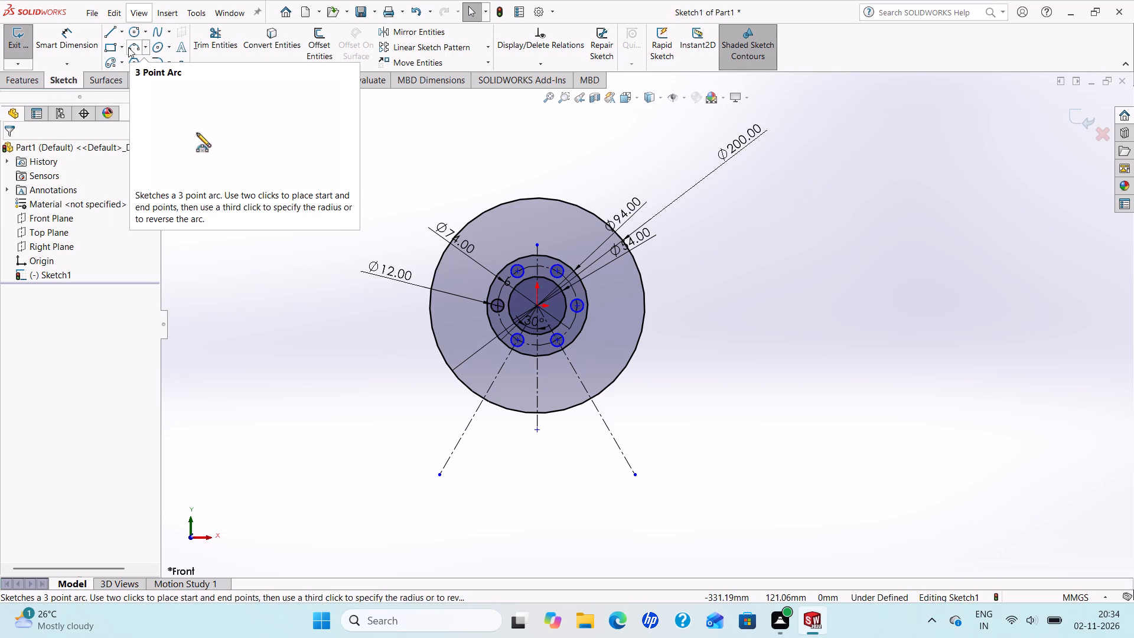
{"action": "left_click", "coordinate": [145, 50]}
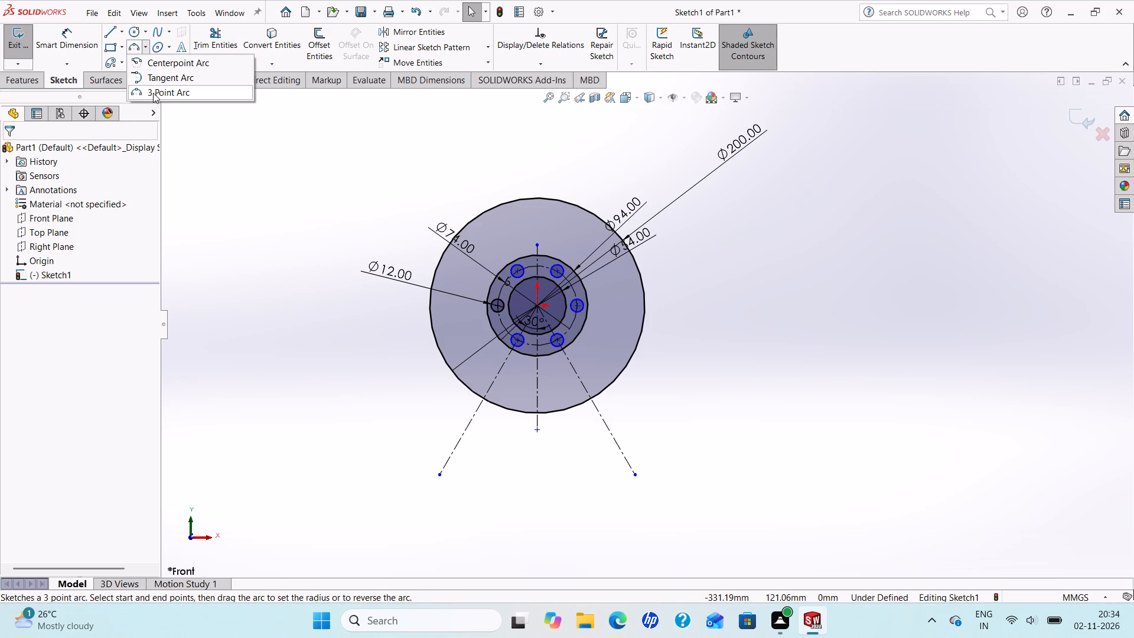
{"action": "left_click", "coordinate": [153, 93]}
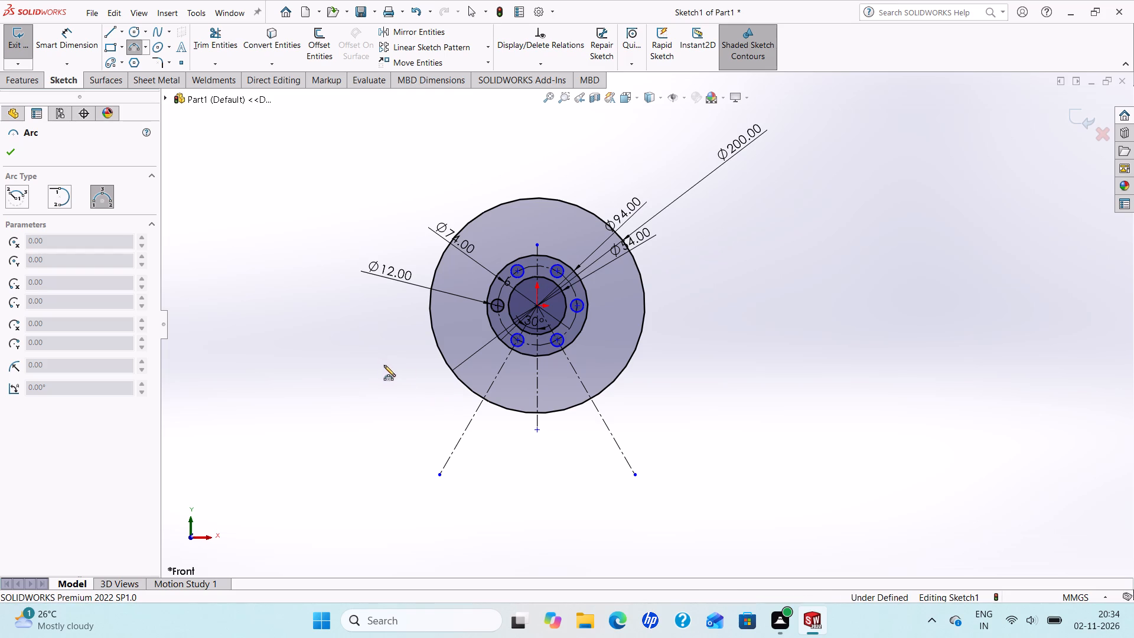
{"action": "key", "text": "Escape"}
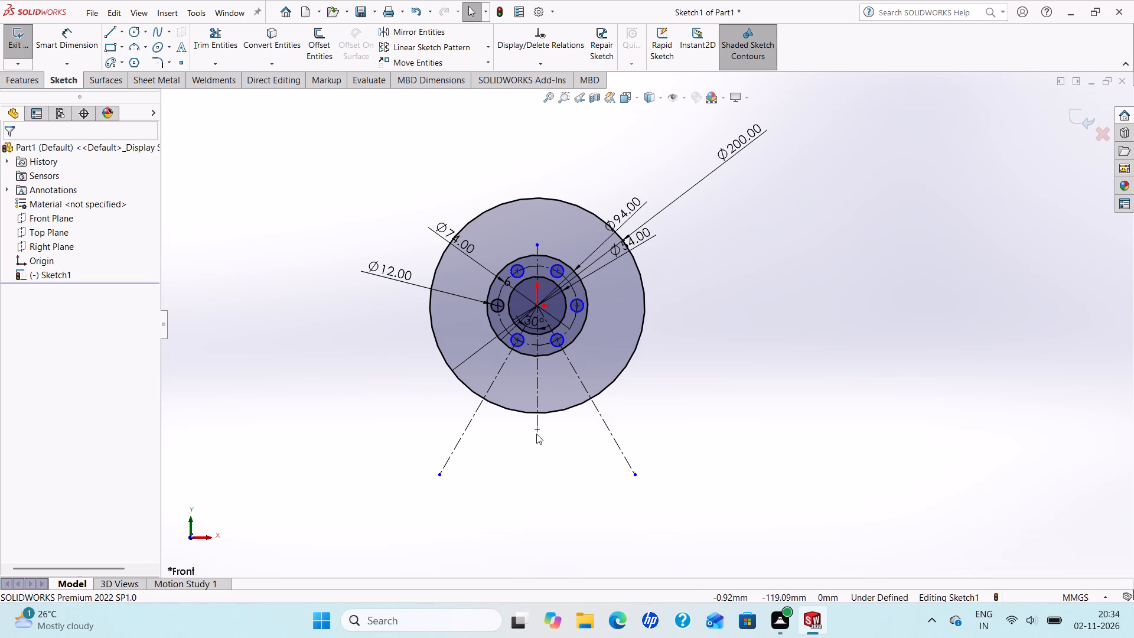
Extend the vertical centreline downward until its lower endpoint lies about 222 mm below the origin.
{"action": "left_click_drag", "start_coordinate": [536, 431], "coordinate": [552, 535]}
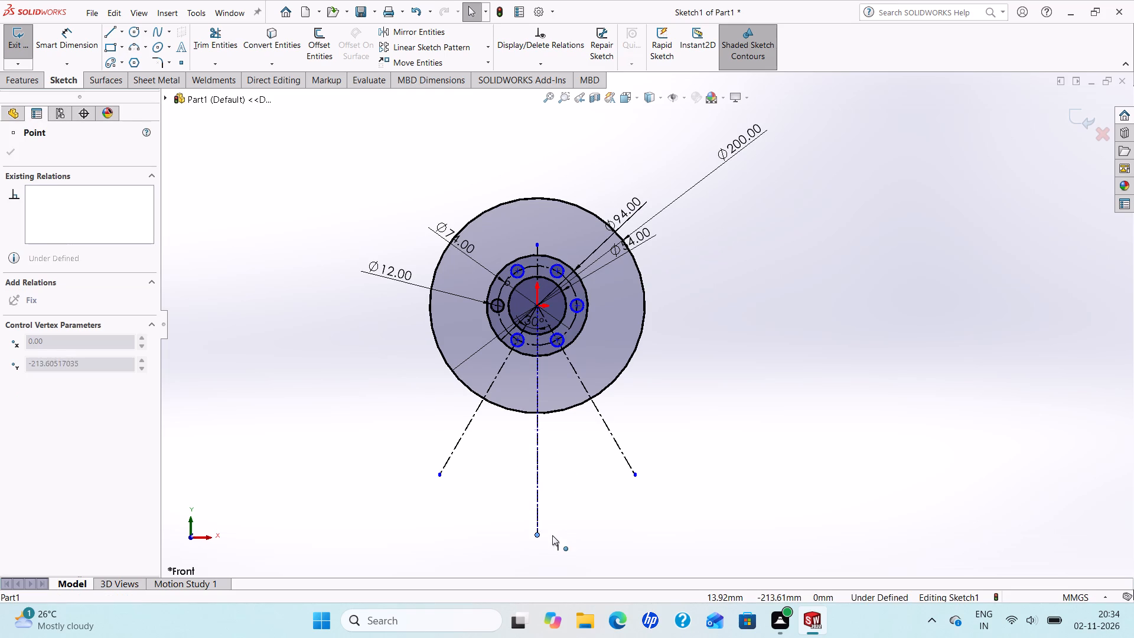
{"action": "left_click_drag", "start_coordinate": [552, 535], "coordinate": [552, 544]}
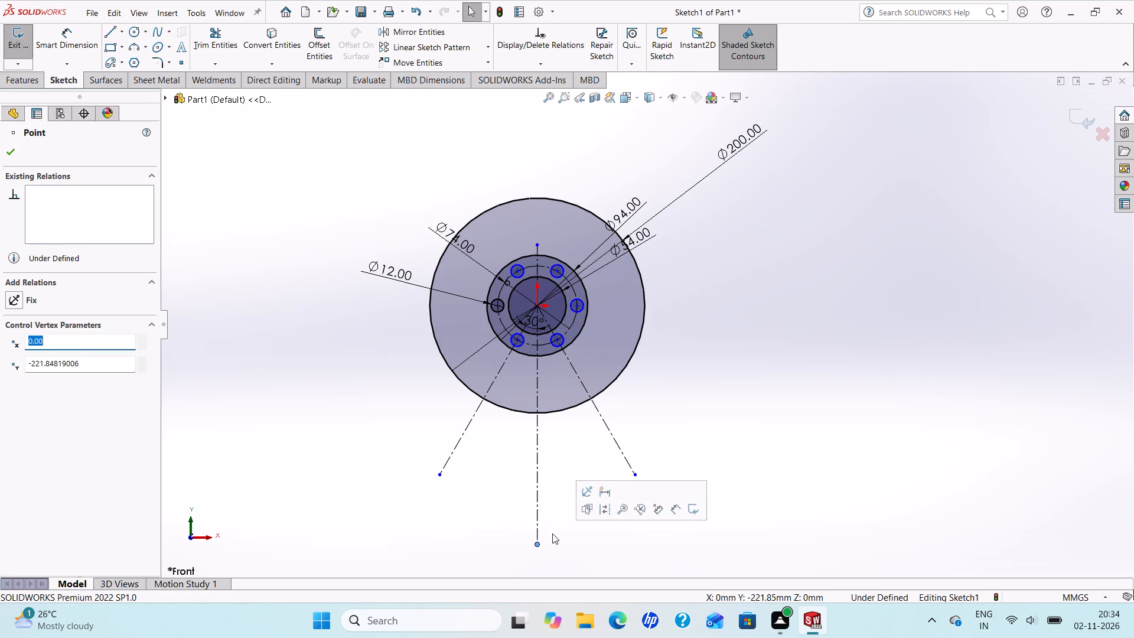
{"action": "key", "text": "Escape"}
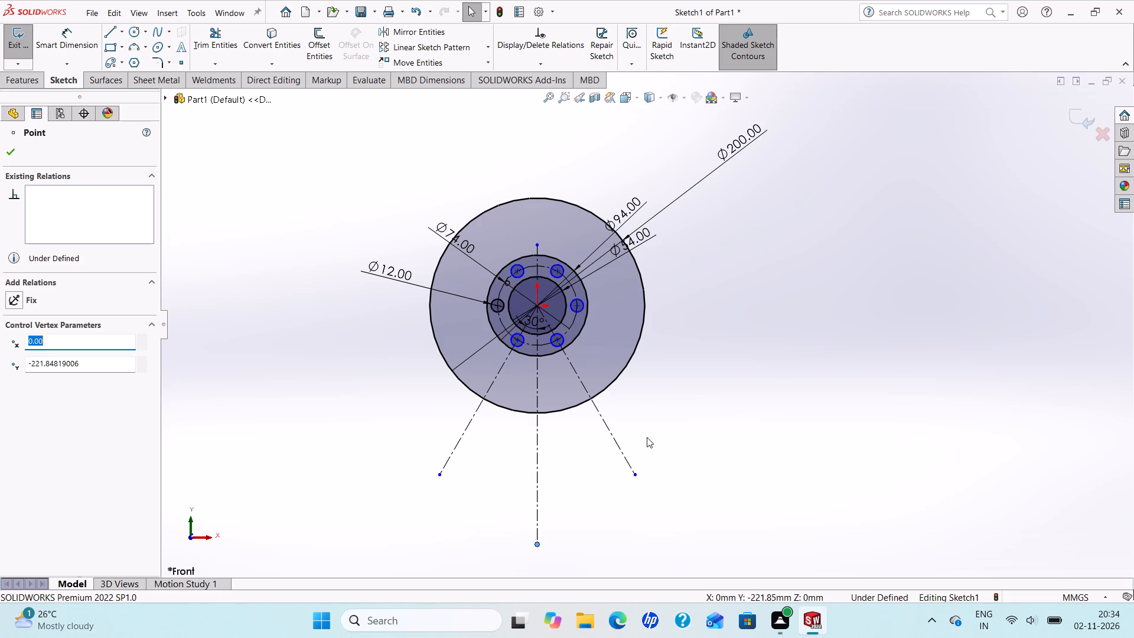
{"action": "scroll", "coordinate": [636, 421], "scroll_direction": "up", "scroll_amount": 1}
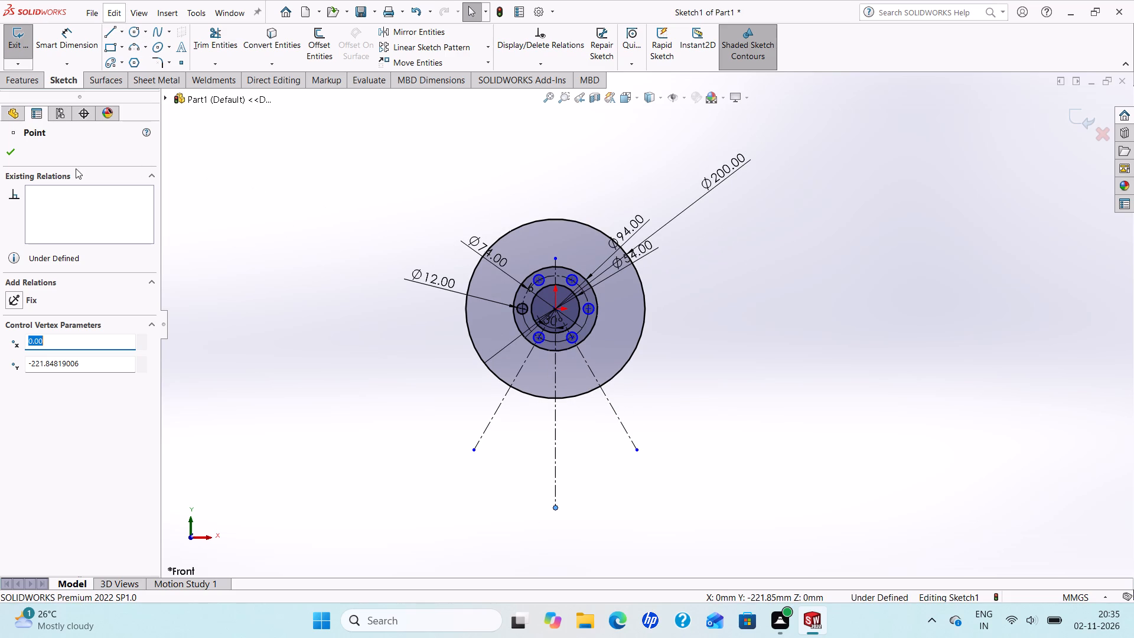
{"action": "left_click", "coordinate": [12, 150]}
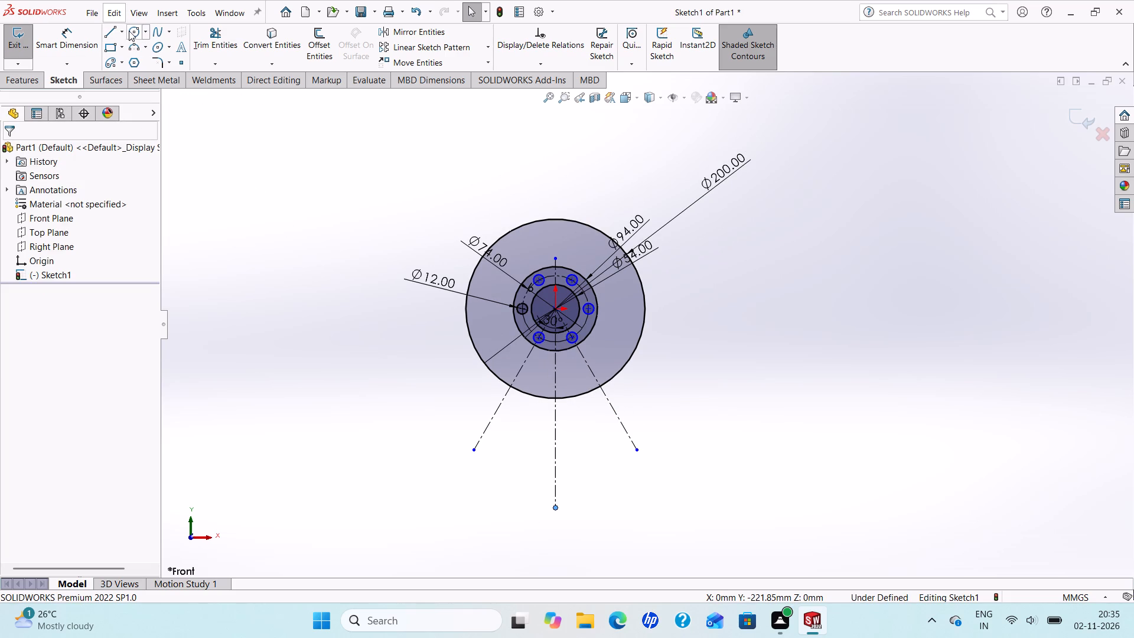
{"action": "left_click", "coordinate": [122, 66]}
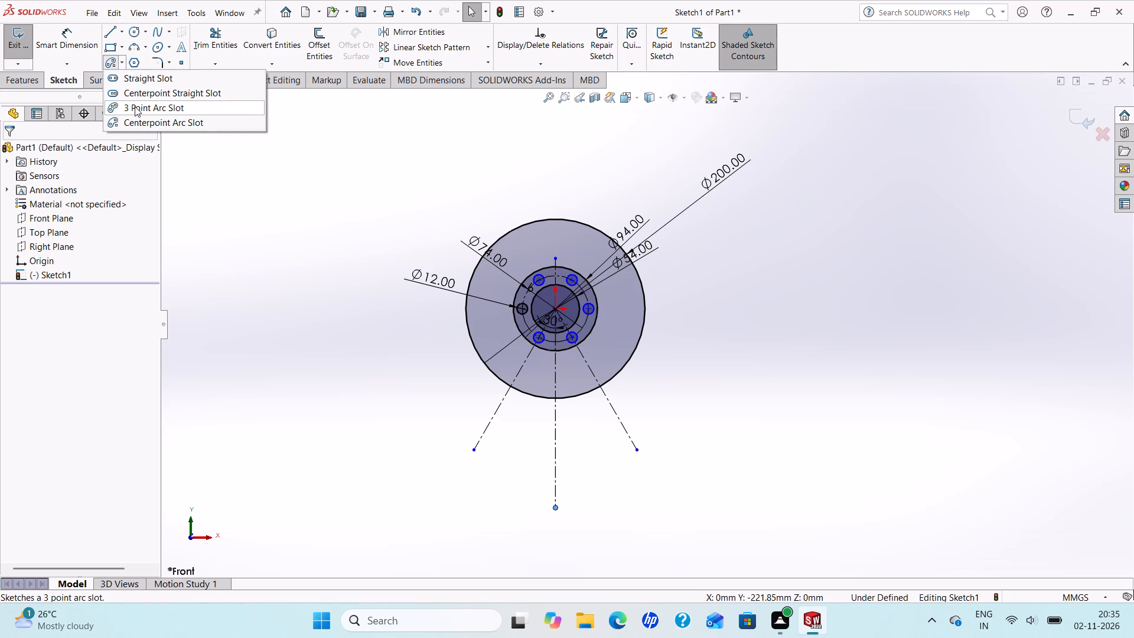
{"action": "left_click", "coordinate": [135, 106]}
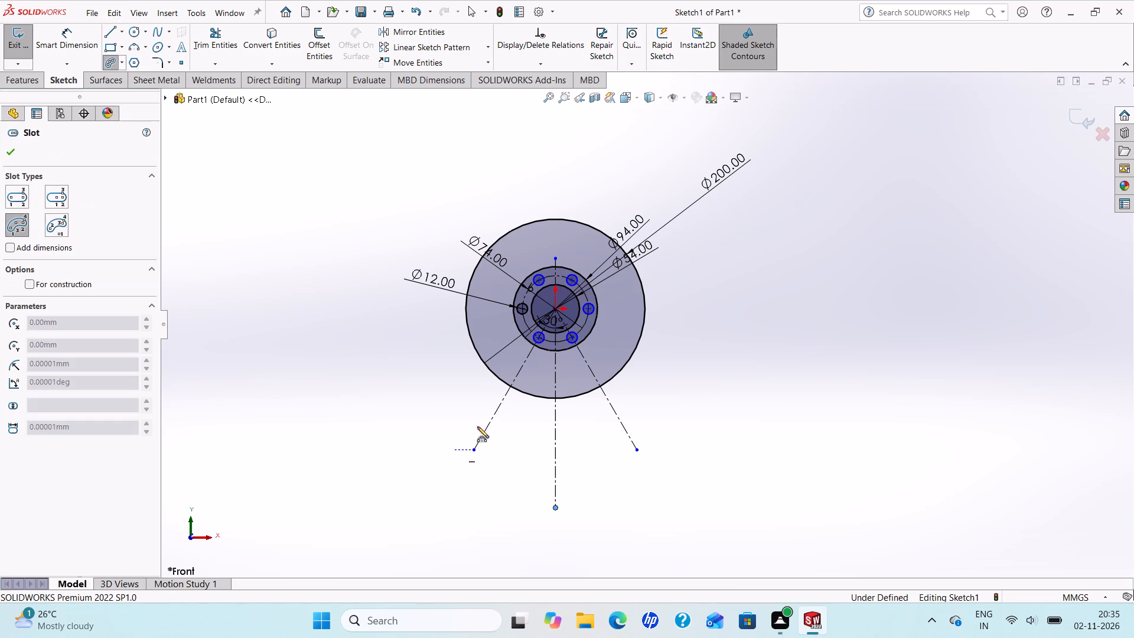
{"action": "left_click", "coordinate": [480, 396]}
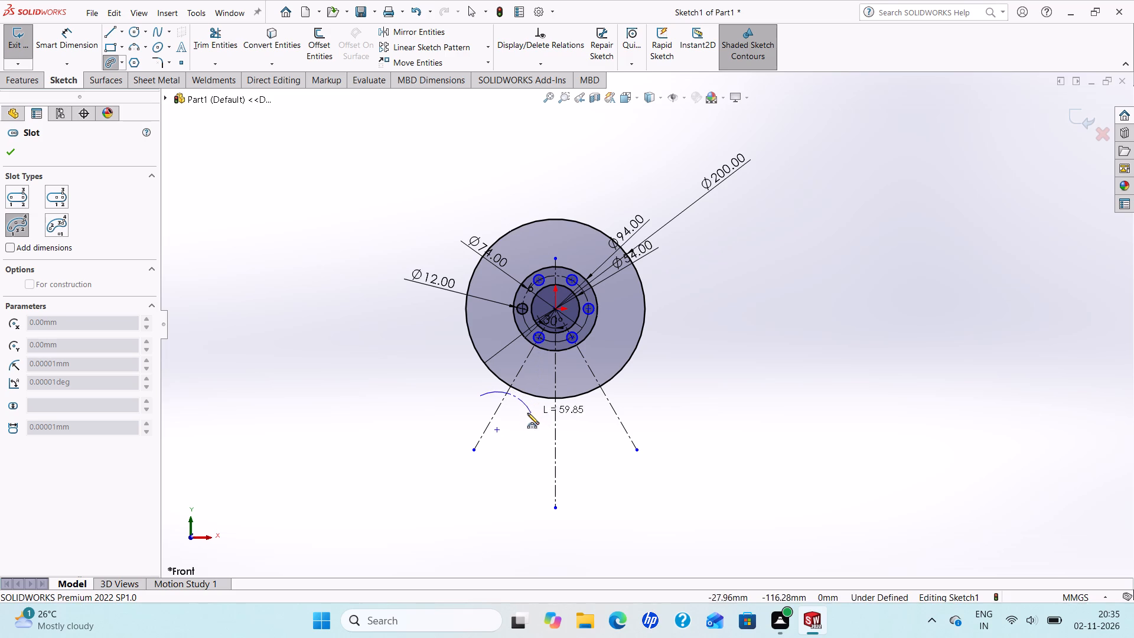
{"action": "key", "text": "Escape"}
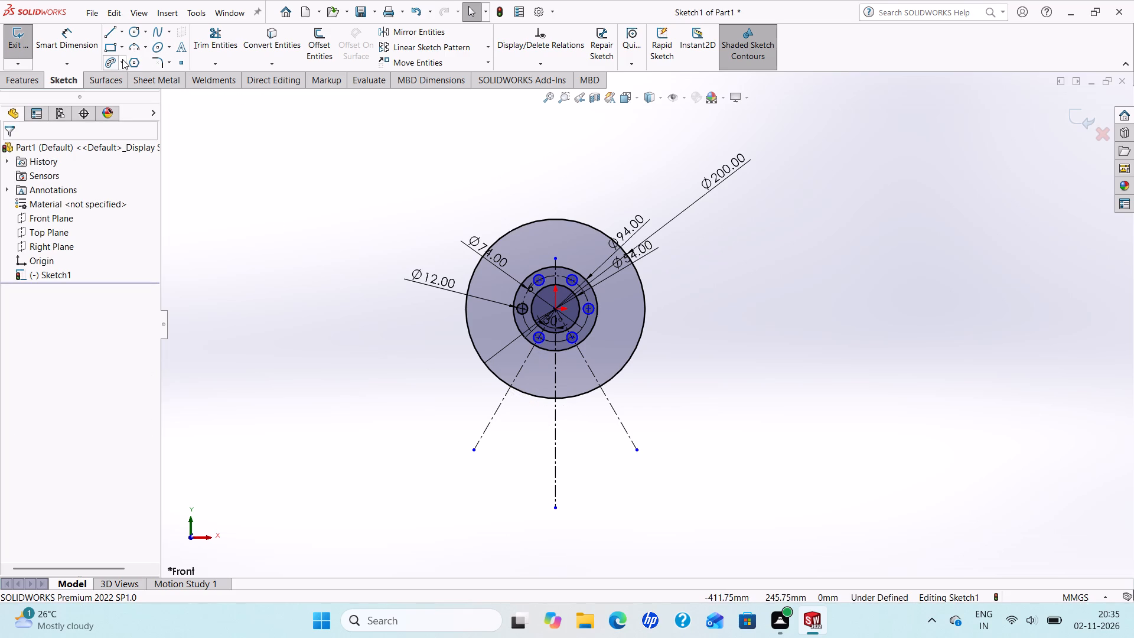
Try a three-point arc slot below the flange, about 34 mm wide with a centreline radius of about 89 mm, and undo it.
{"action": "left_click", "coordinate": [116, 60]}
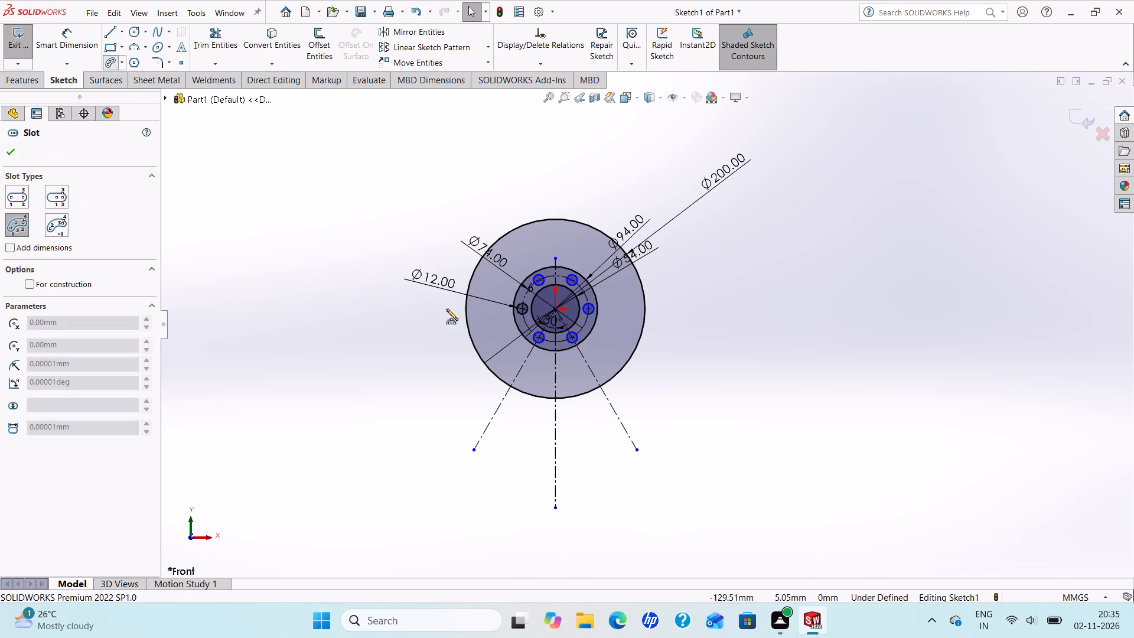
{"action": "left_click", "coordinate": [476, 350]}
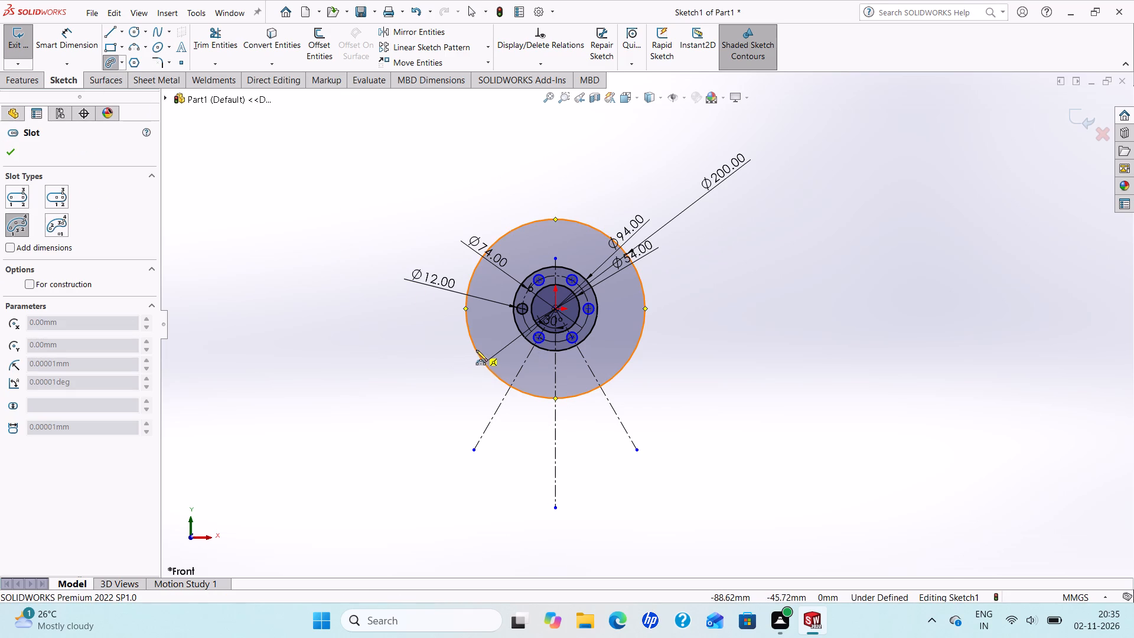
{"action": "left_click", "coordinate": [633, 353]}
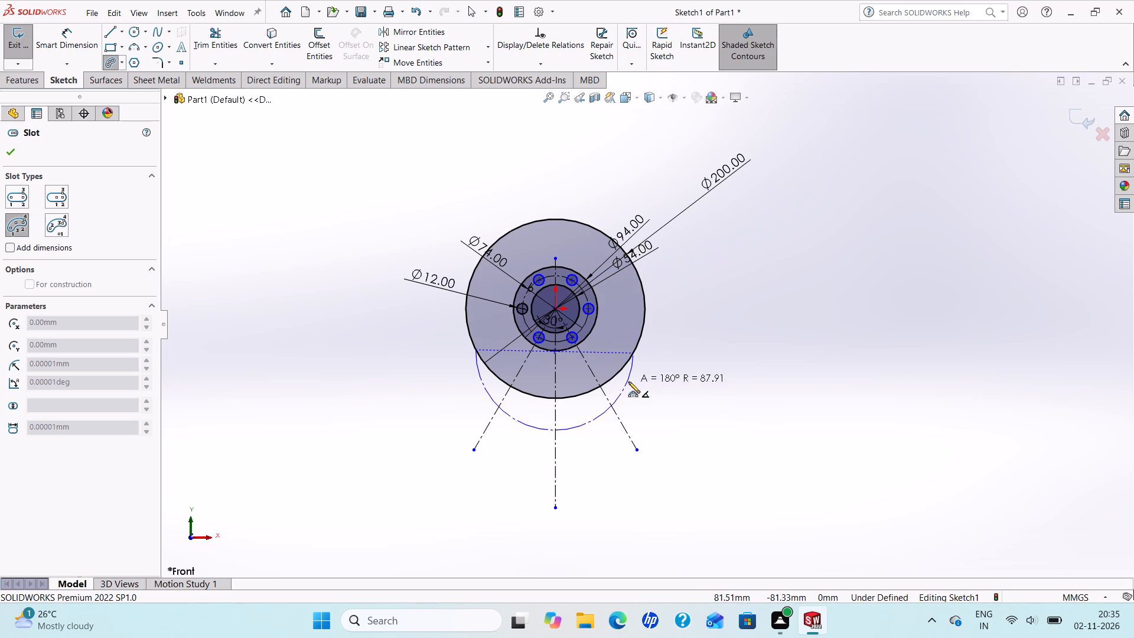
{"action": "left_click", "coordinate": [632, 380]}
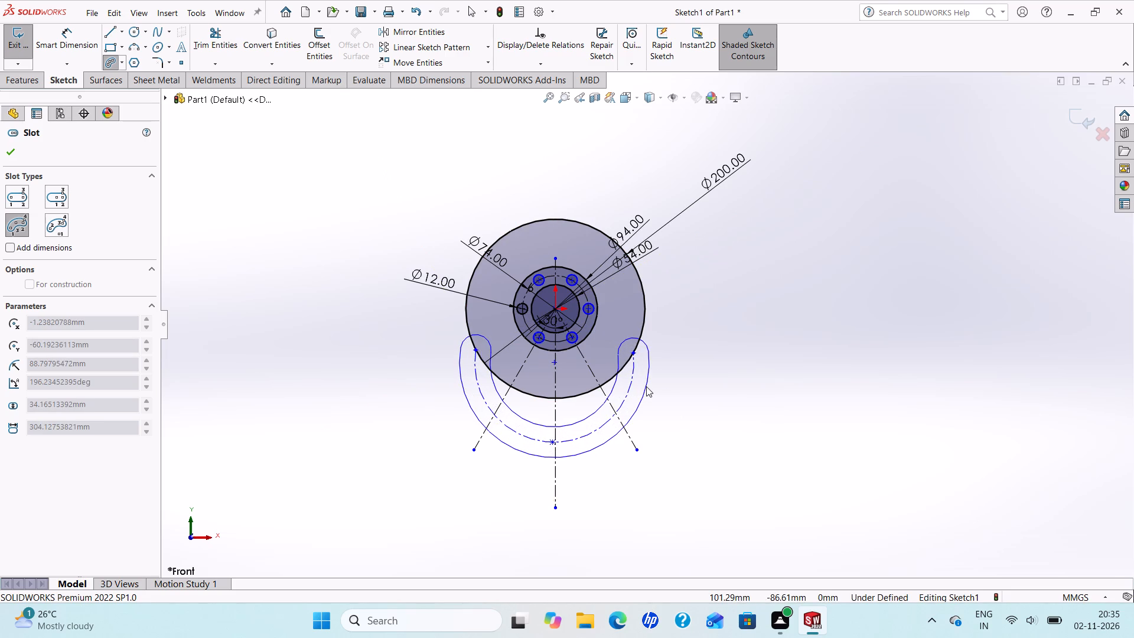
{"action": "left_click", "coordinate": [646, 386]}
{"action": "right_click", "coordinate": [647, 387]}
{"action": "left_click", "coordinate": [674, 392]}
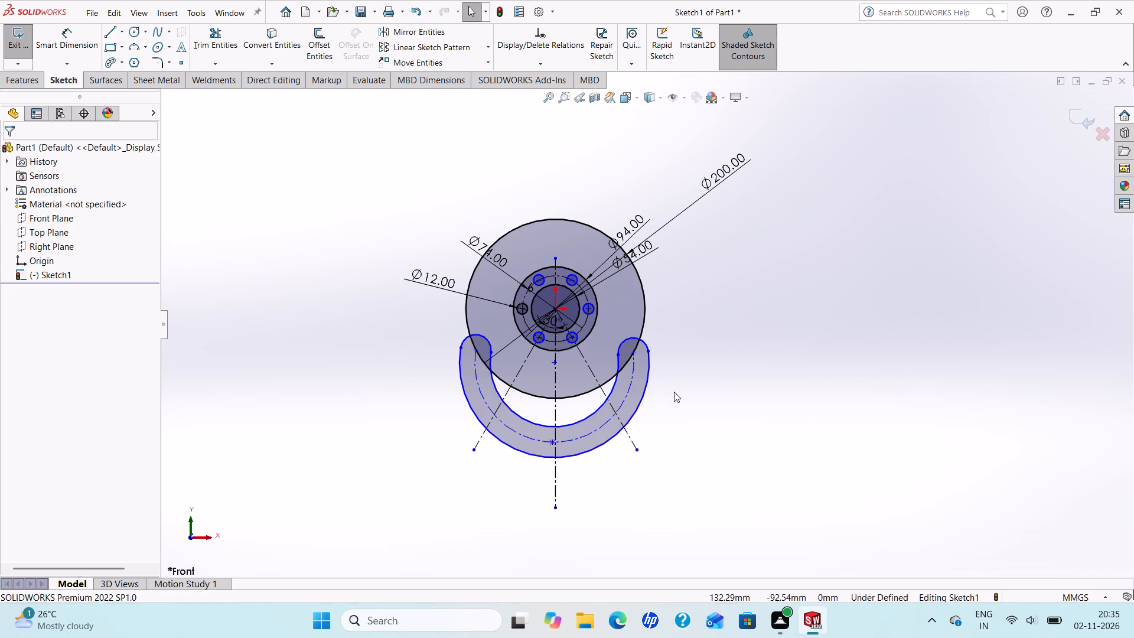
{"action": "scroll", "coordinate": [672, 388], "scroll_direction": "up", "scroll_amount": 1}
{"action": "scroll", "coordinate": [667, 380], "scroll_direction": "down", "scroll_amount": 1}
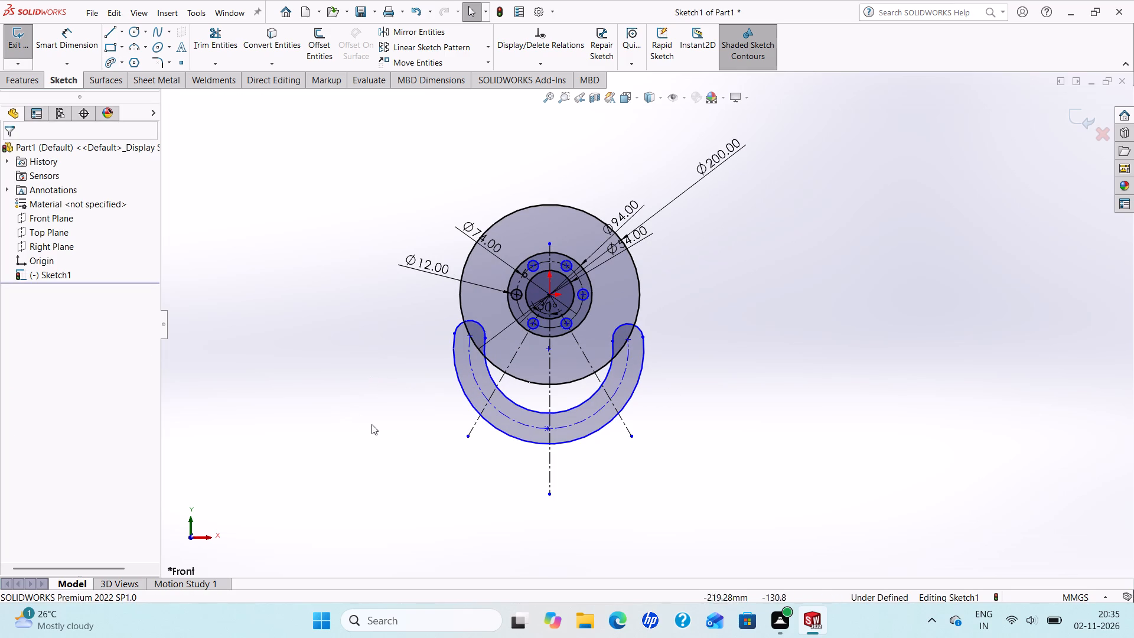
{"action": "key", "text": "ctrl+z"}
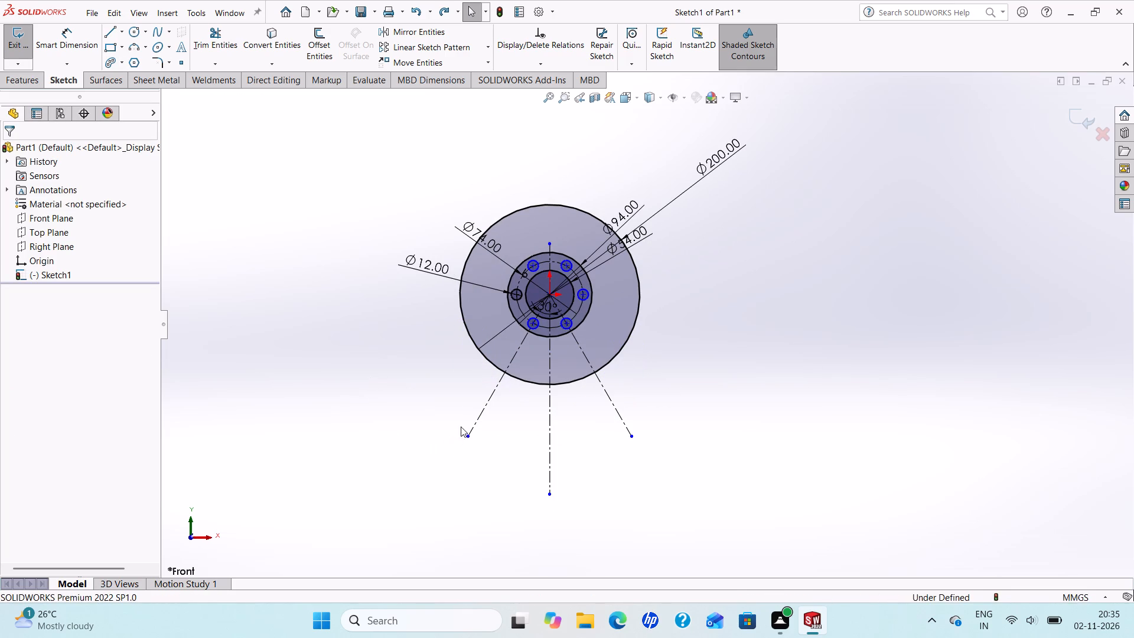
Sketch a circle centred on the origin outside the 200 mm circle, with a radius of about 124 mm.
{"action": "scroll", "coordinate": [611, 297], "scroll_direction": "down", "scroll_amount": 1}
{"action": "scroll", "coordinate": [608, 296], "scroll_direction": "up", "scroll_amount": 2}
{"action": "scroll", "coordinate": [644, 320], "scroll_direction": "down", "scroll_amount": 1}
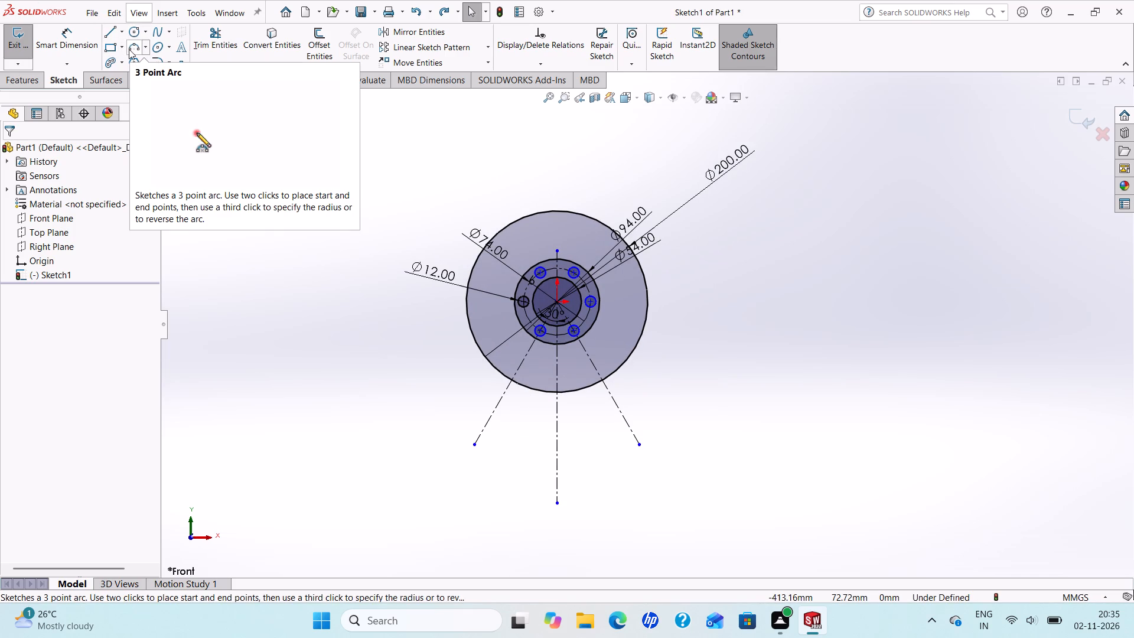
{"action": "left_click", "coordinate": [133, 34]}
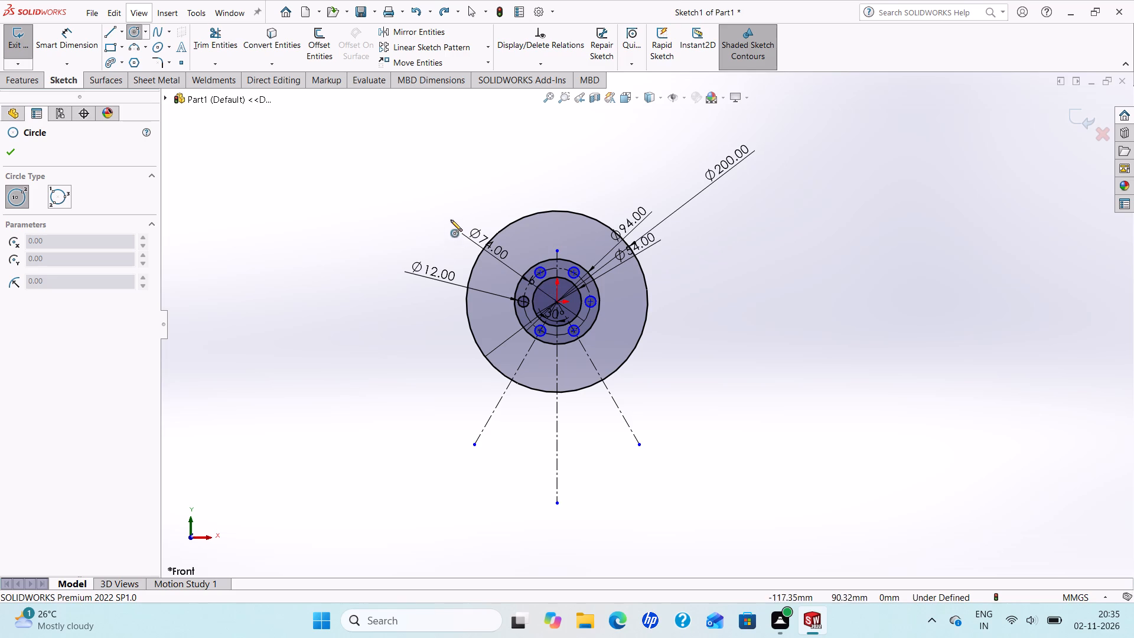
{"action": "left_click", "coordinate": [559, 301]}
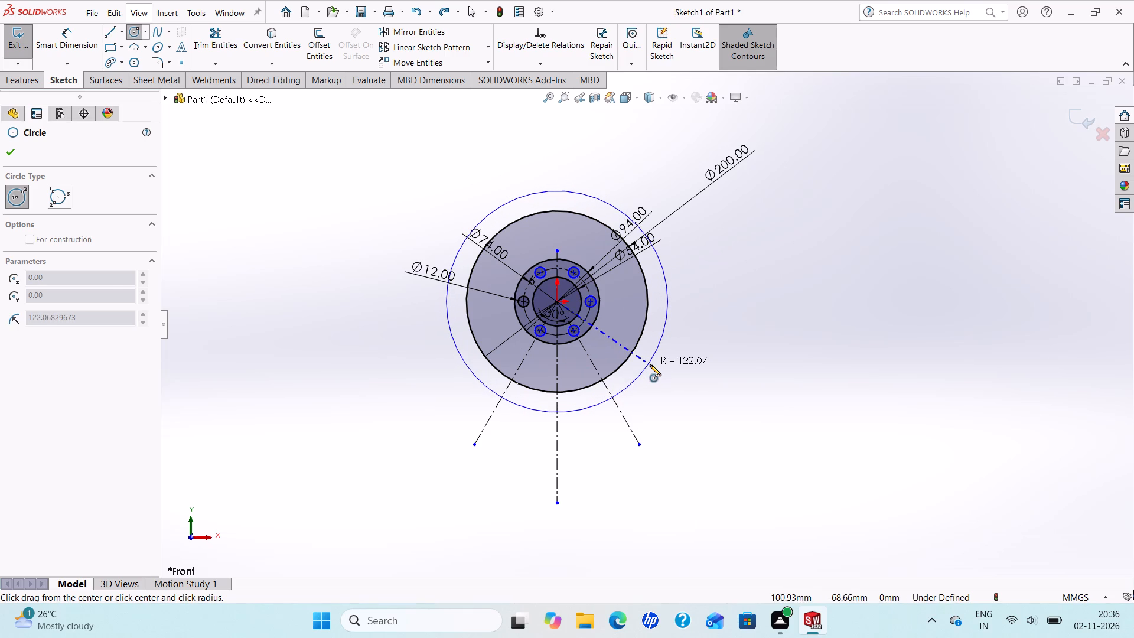
{"action": "left_click", "coordinate": [650, 364]}
{"action": "right_click", "coordinate": [650, 364]}
{"action": "left_click", "coordinate": [681, 372]}
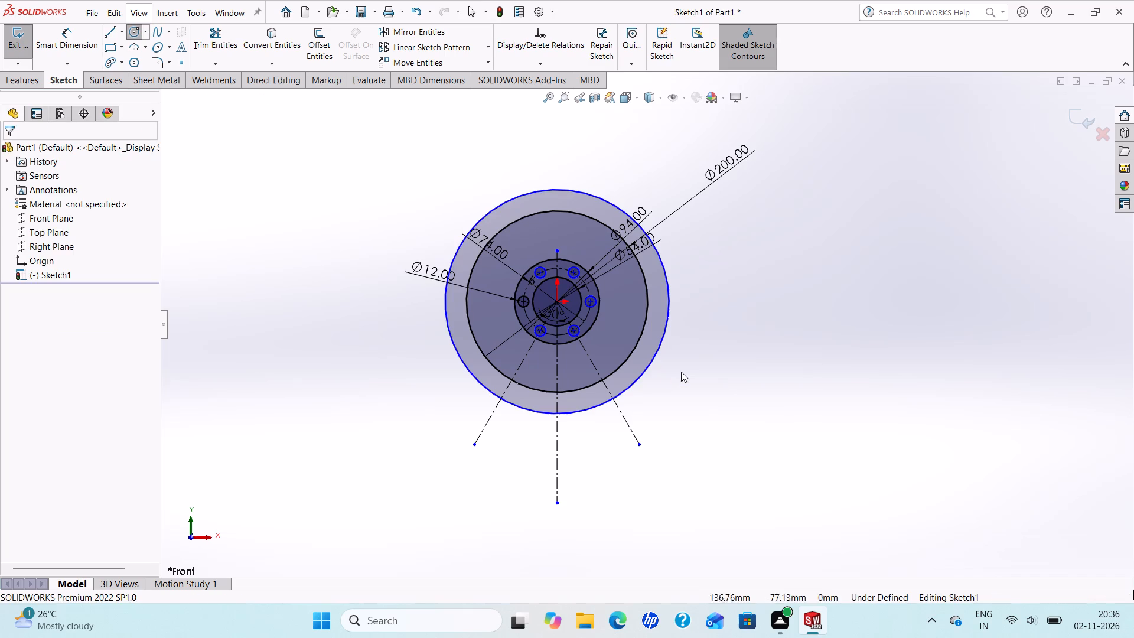
Dimension the diameter of the outermost origin-centred circle.
{"action": "scroll", "coordinate": [677, 366], "scroll_direction": "up", "scroll_amount": 1}
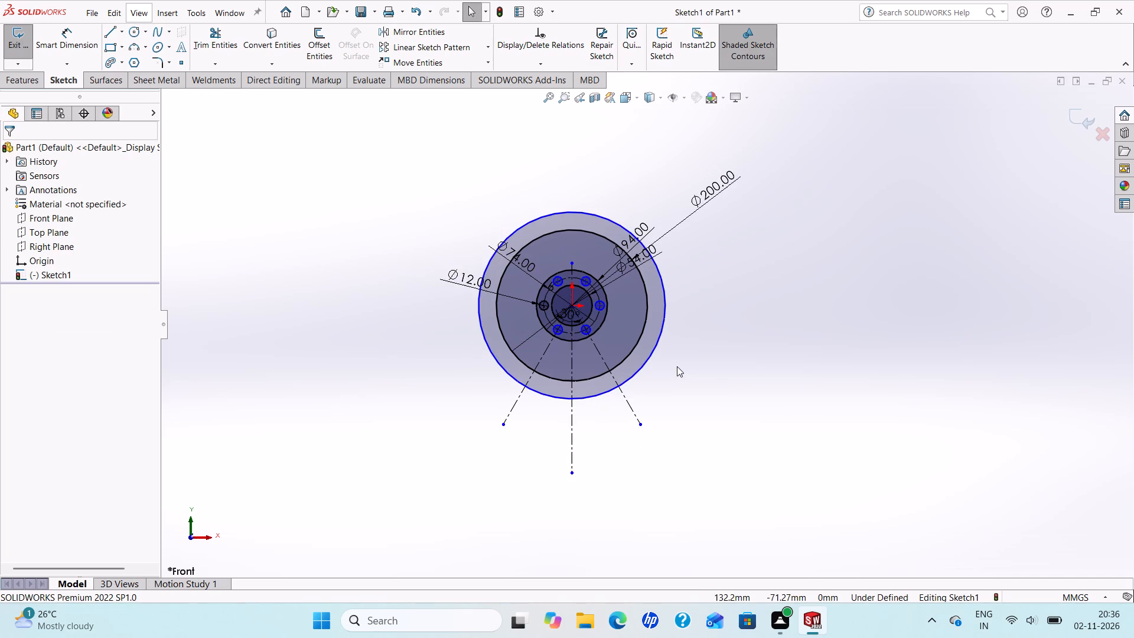
{"action": "scroll", "coordinate": [707, 318], "scroll_direction": "down", "scroll_amount": 2}
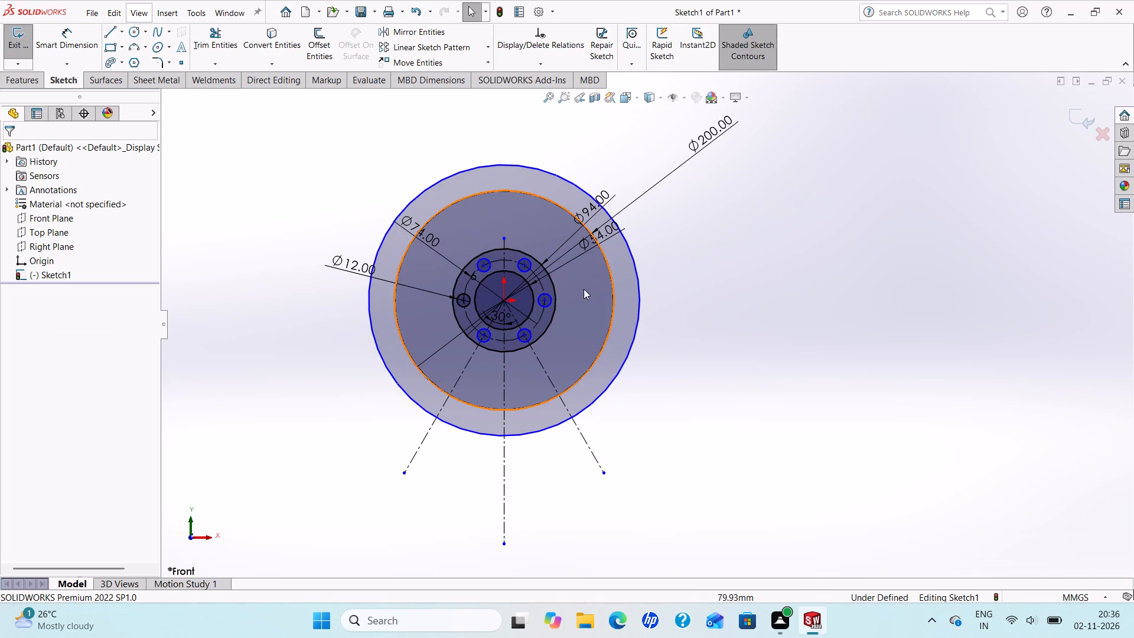
{"action": "left_click", "coordinate": [57, 41]}
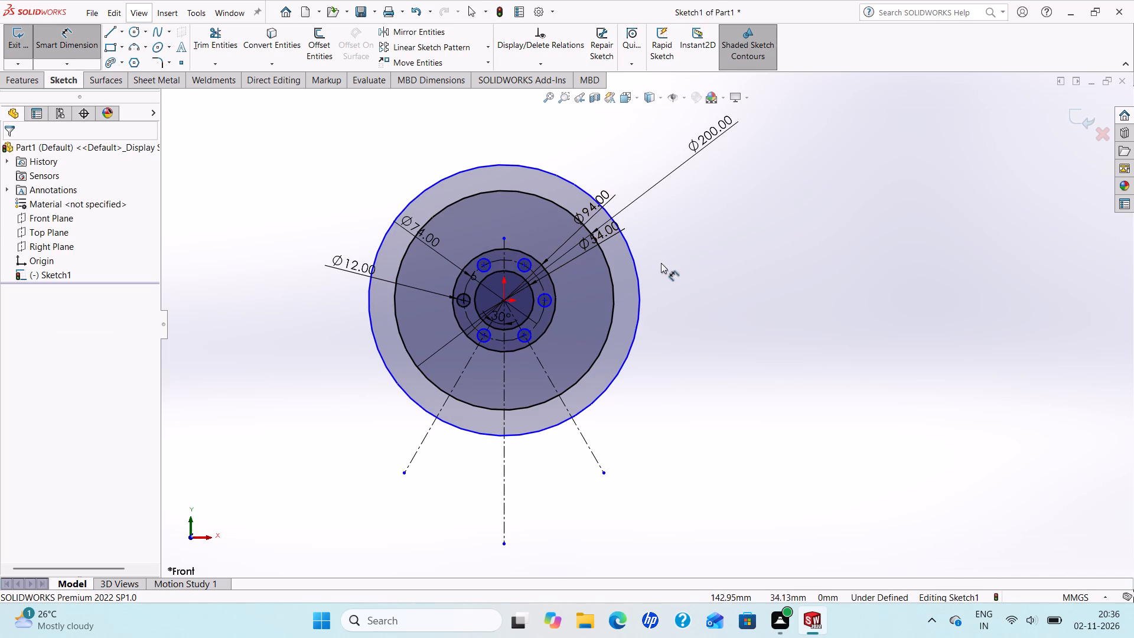
{"action": "left_click", "coordinate": [631, 248]}
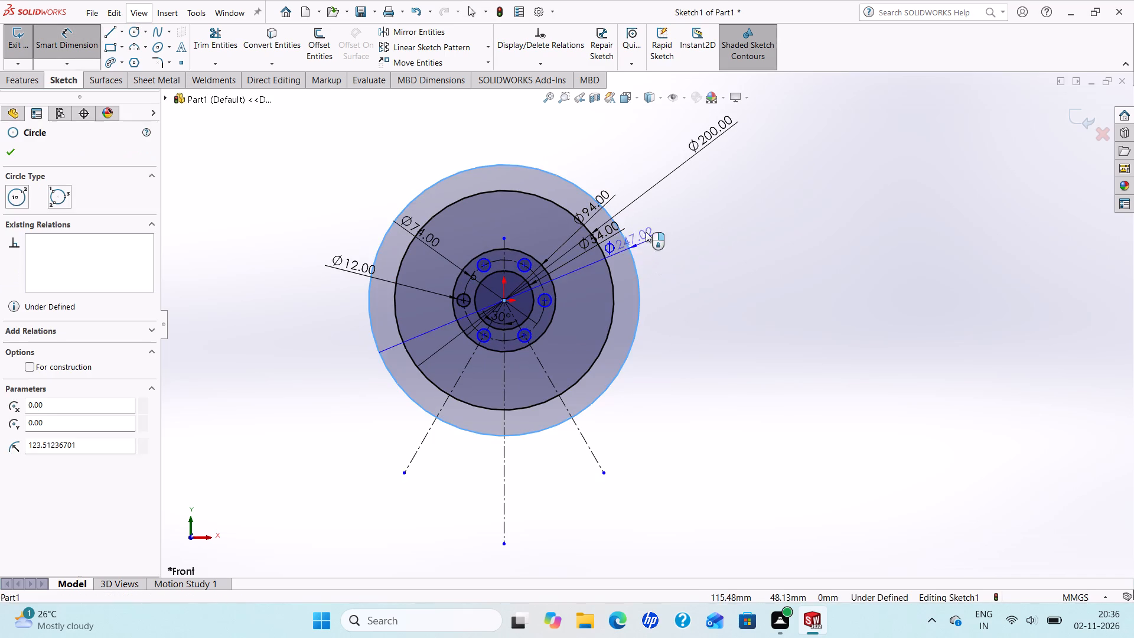
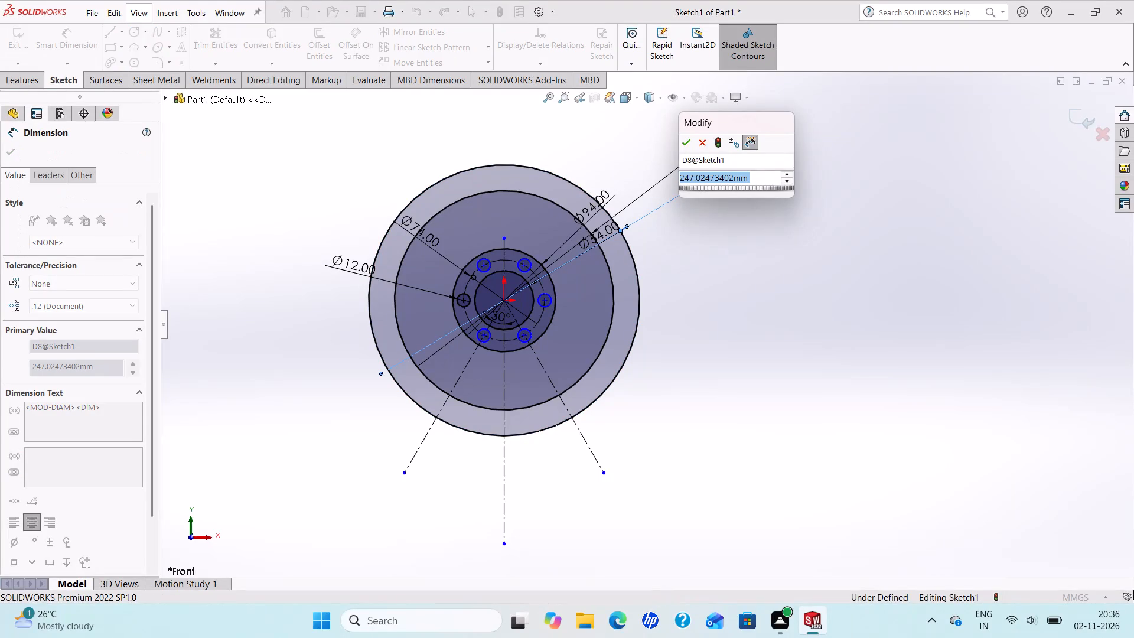
Set the diameter of the outermost origin-centred circle to 246 mm.
{"action": "key", "text": "2"}
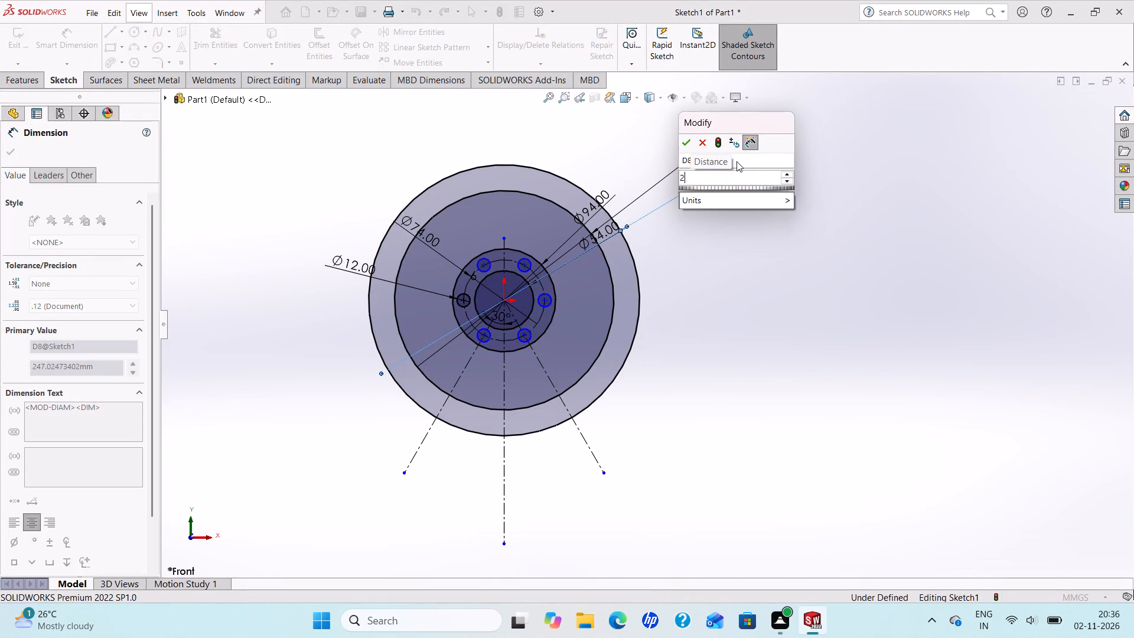
{"action": "type", "text": "46"}
{"action": "key", "text": "Return"}
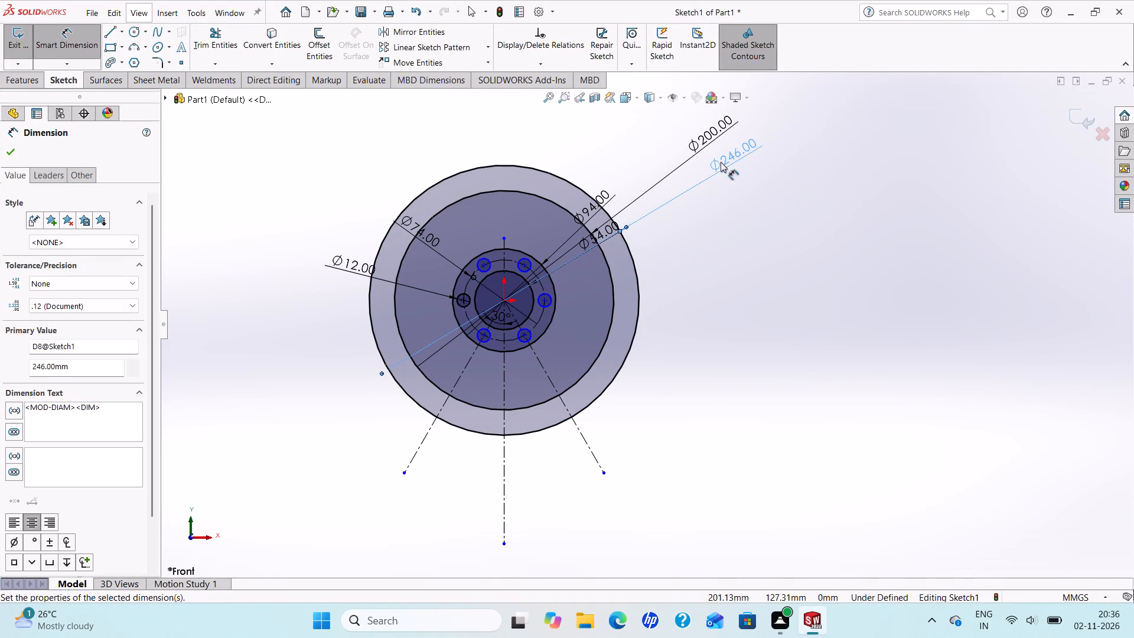
{"action": "left_click", "coordinate": [13, 152]}
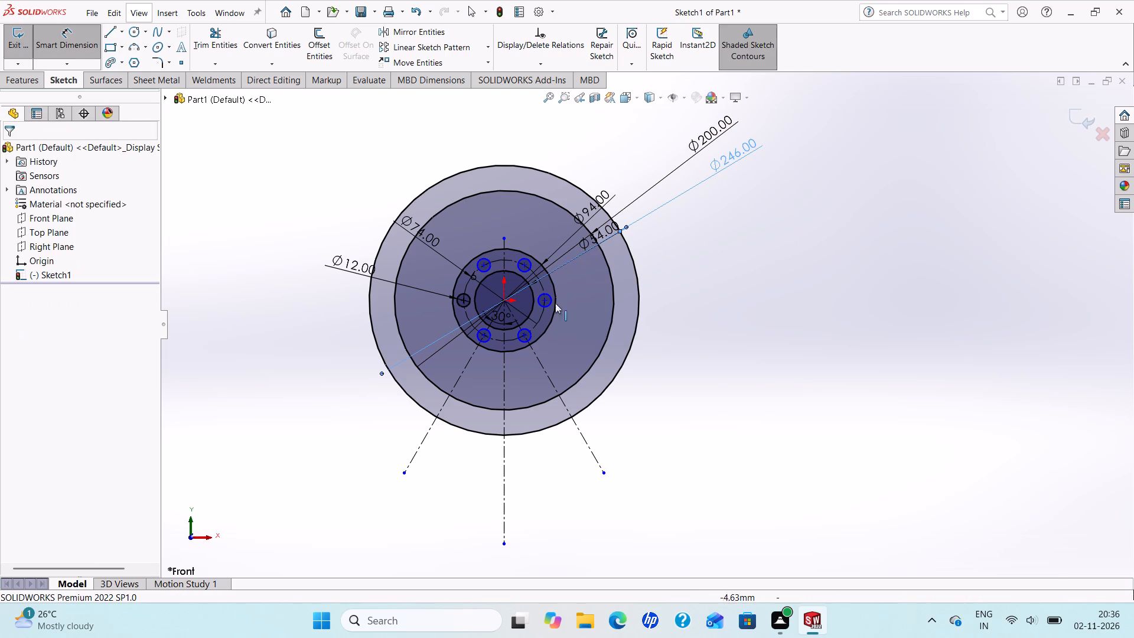
Sketch a circle centred on the origin between the 200 mm and 246 mm circles, with a radius of about 112 mm.
{"action": "scroll", "coordinate": [621, 310], "scroll_direction": "up", "scroll_amount": 1}
{"action": "scroll", "coordinate": [631, 284], "scroll_direction": "down", "scroll_amount": 1}
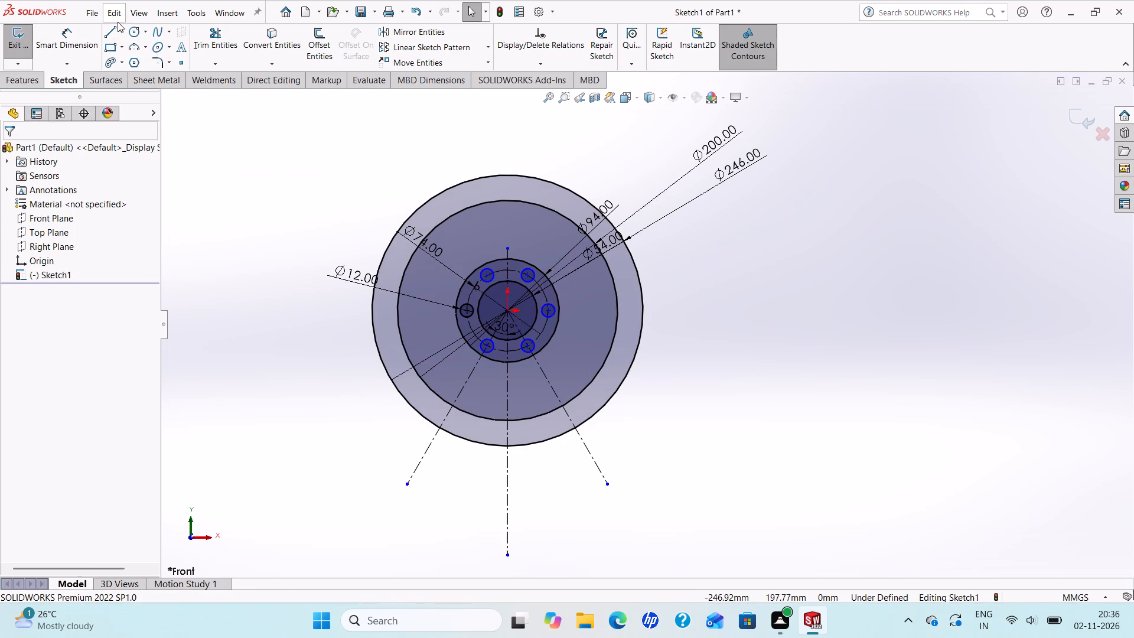
{"action": "left_click", "coordinate": [129, 30]}
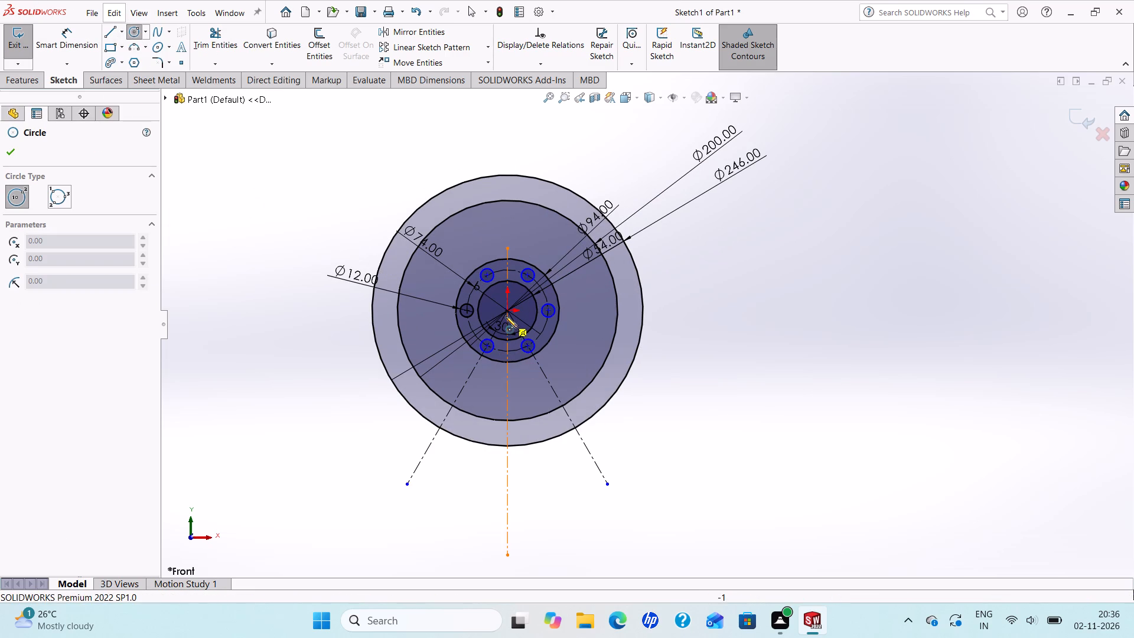
{"action": "left_click", "coordinate": [507, 311]}
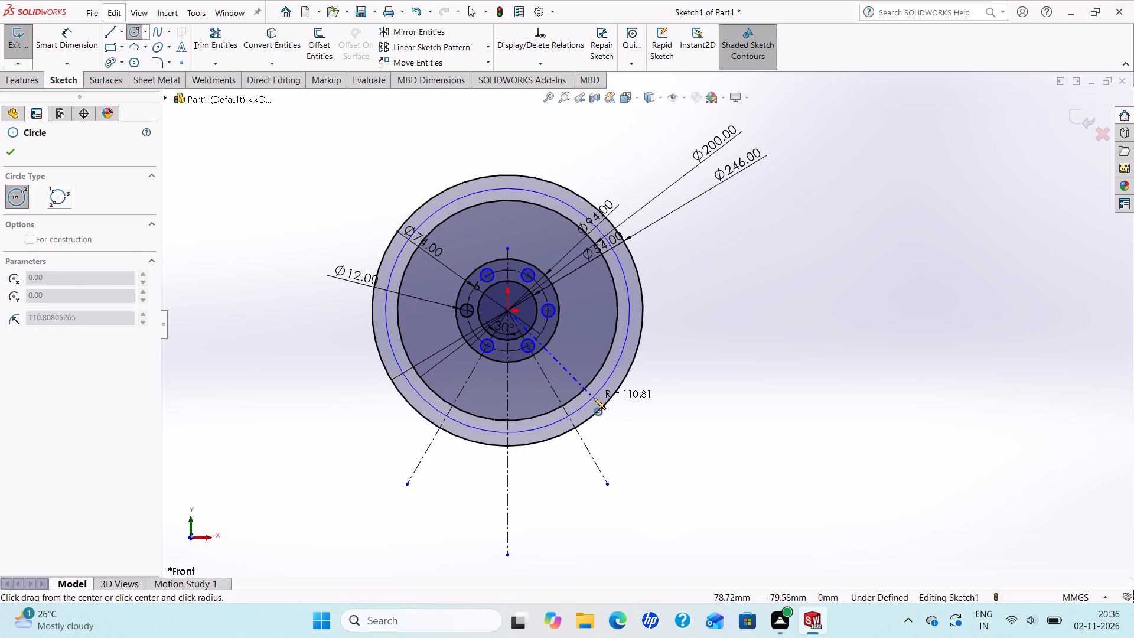
{"action": "left_click", "coordinate": [594, 398]}
{"action": "right_click", "coordinate": [594, 398]}
{"action": "left_click", "coordinate": [618, 406]}
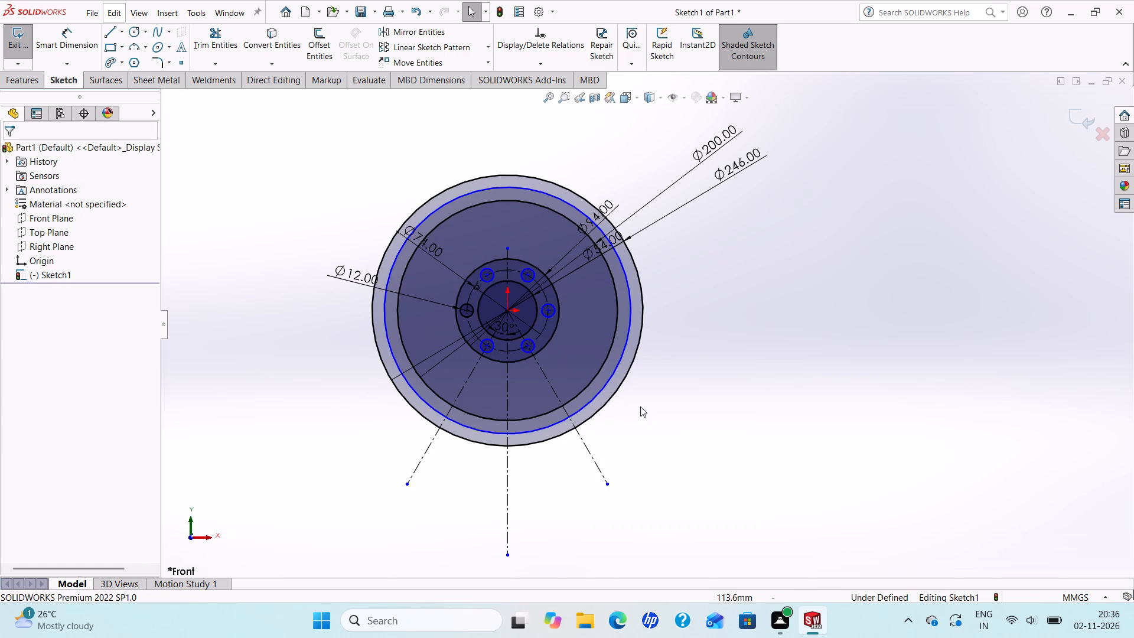
Dimension the diameter of the circle between the 200 mm and 246 mm circles as 238 mm.
{"action": "left_click", "coordinate": [89, 38]}
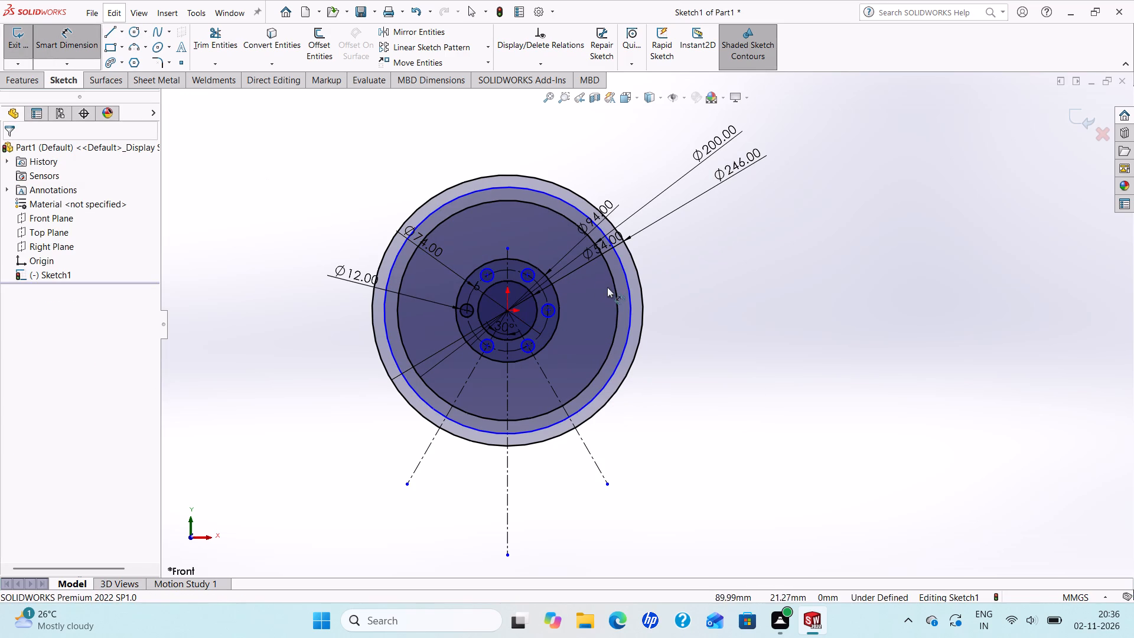
{"action": "left_click", "coordinate": [621, 265]}
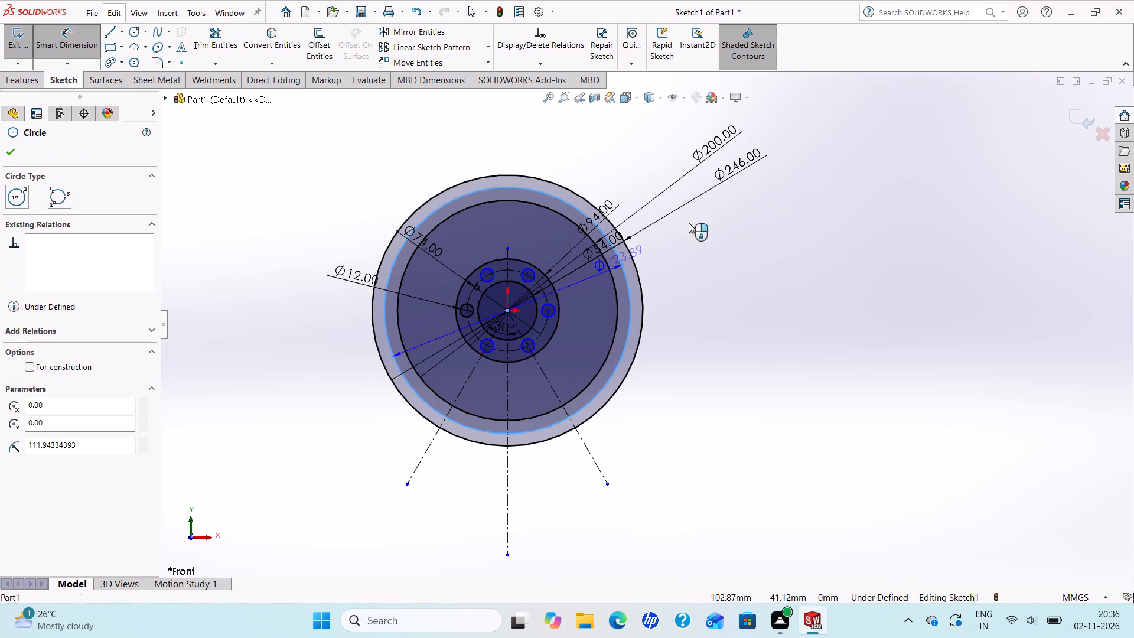
{"action": "left_click", "coordinate": [790, 180]}
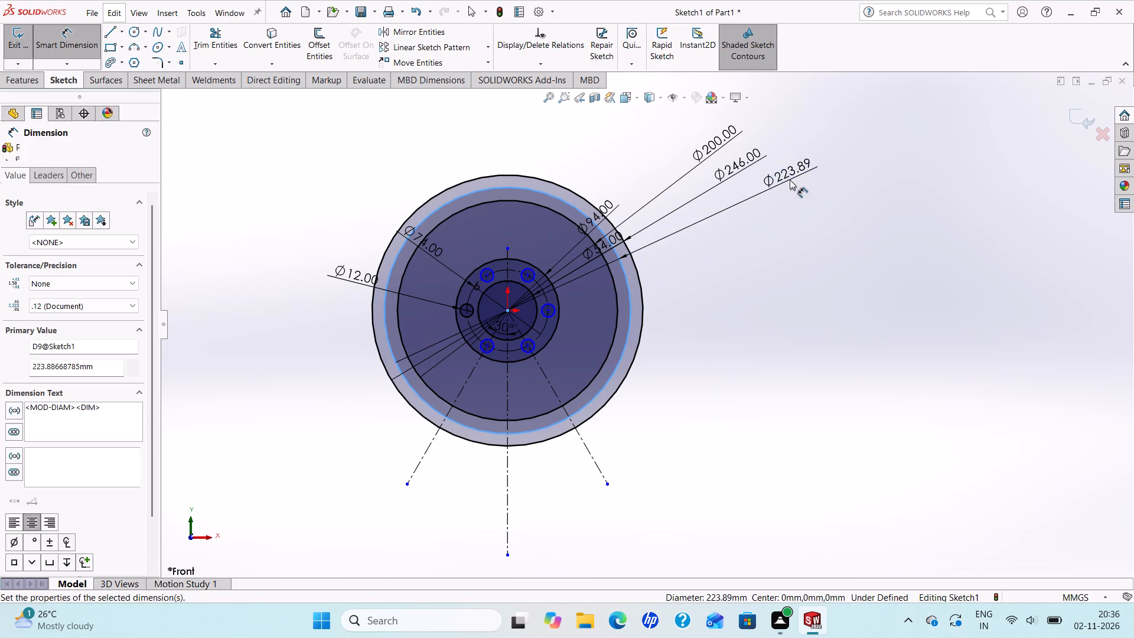
{"action": "key", "text": "2"}
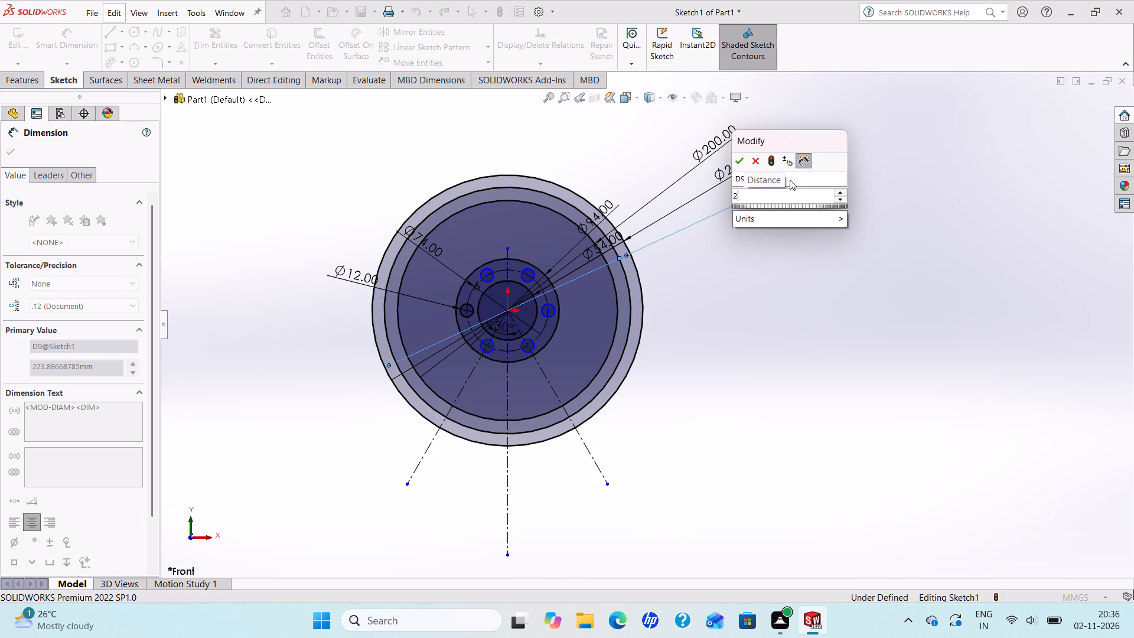
{"action": "left_click", "coordinate": [790, 180]}
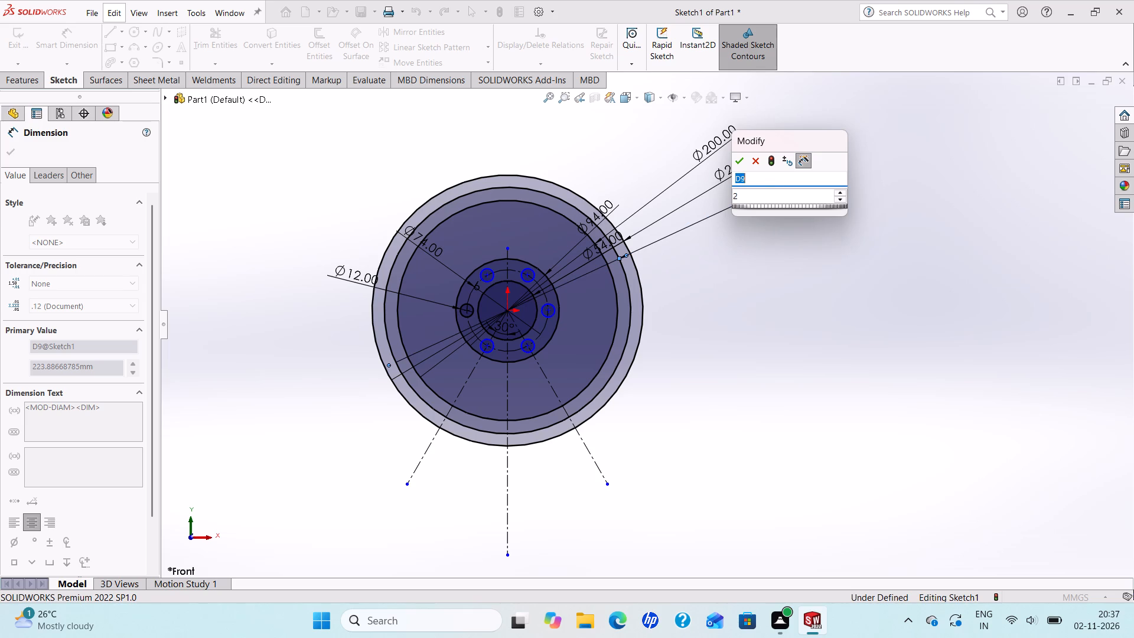
{"action": "left_click", "coordinate": [747, 194]}
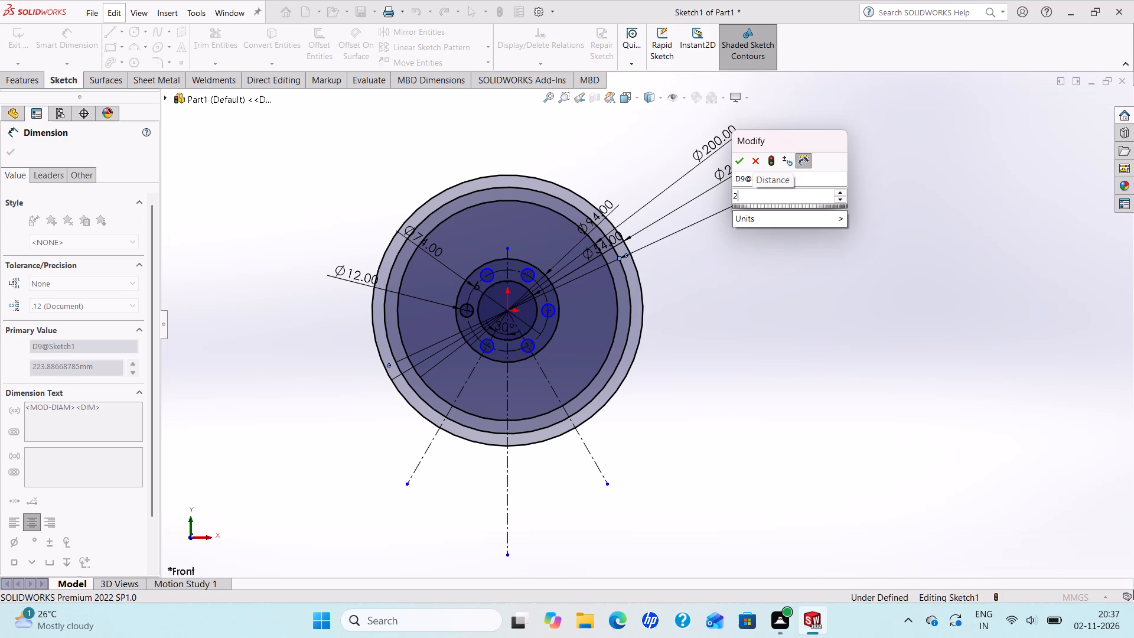
{"action": "key", "text": "3"}
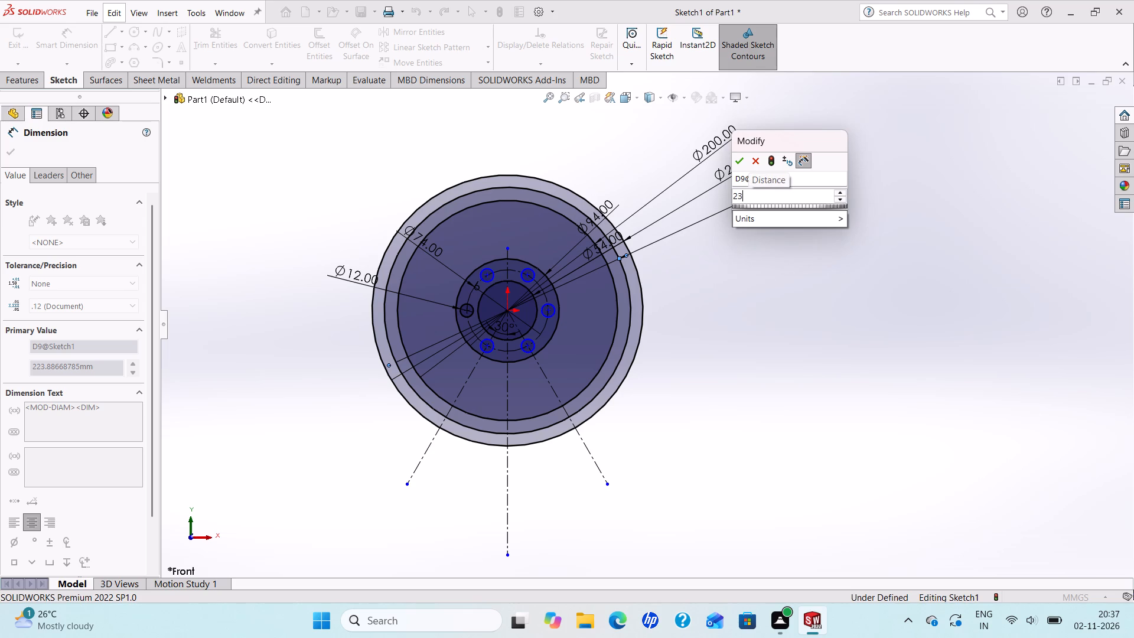
{"action": "key", "text": "8"}
{"action": "key", "text": "Return"}
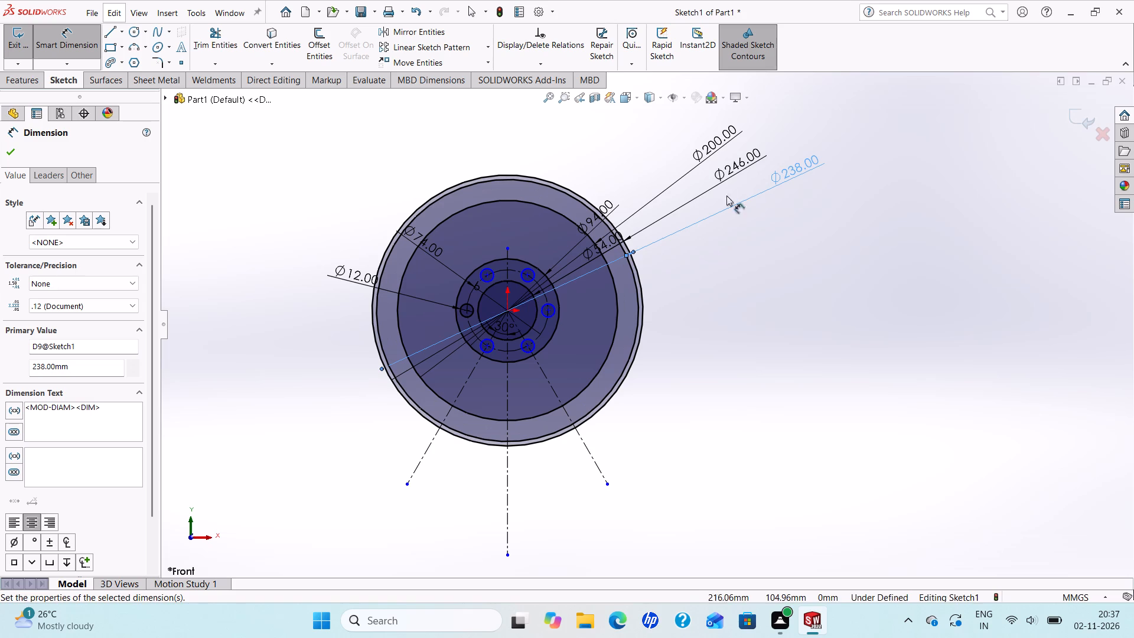
Set the diameter of the circle between the 200 mm and 246 mm circles to 224 mm.
{"action": "scroll", "coordinate": [620, 311], "scroll_direction": "down", "scroll_amount": 1}
{"action": "scroll", "coordinate": [620, 311], "scroll_direction": "up", "scroll_amount": 1}
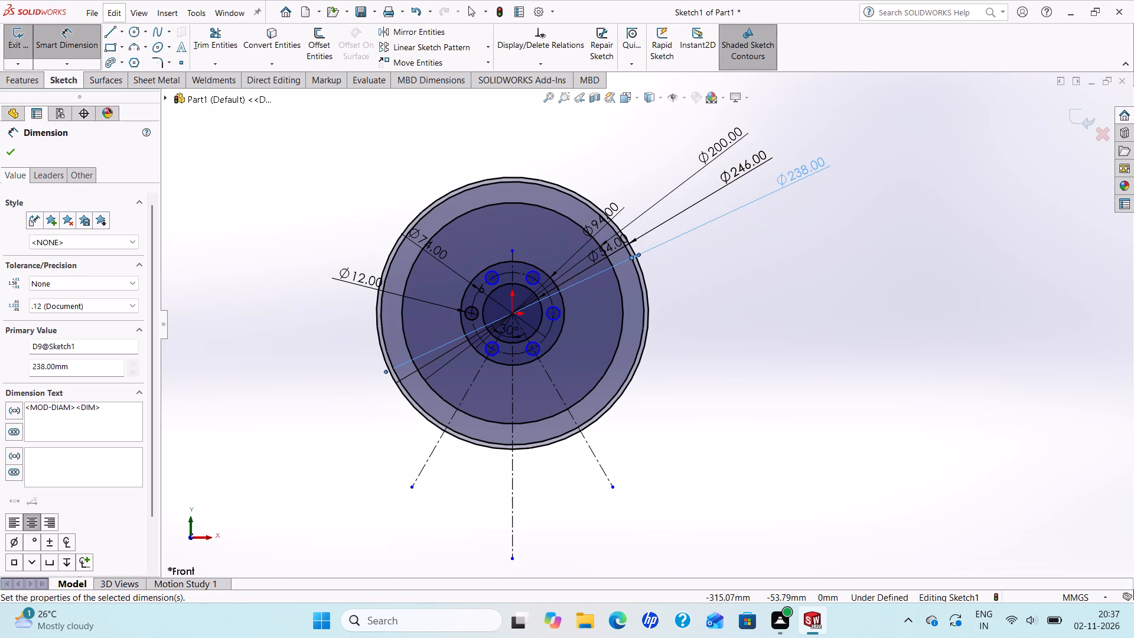
{"action": "left_click_drag", "start_coordinate": [84, 364], "coordinate": [1, 366]}
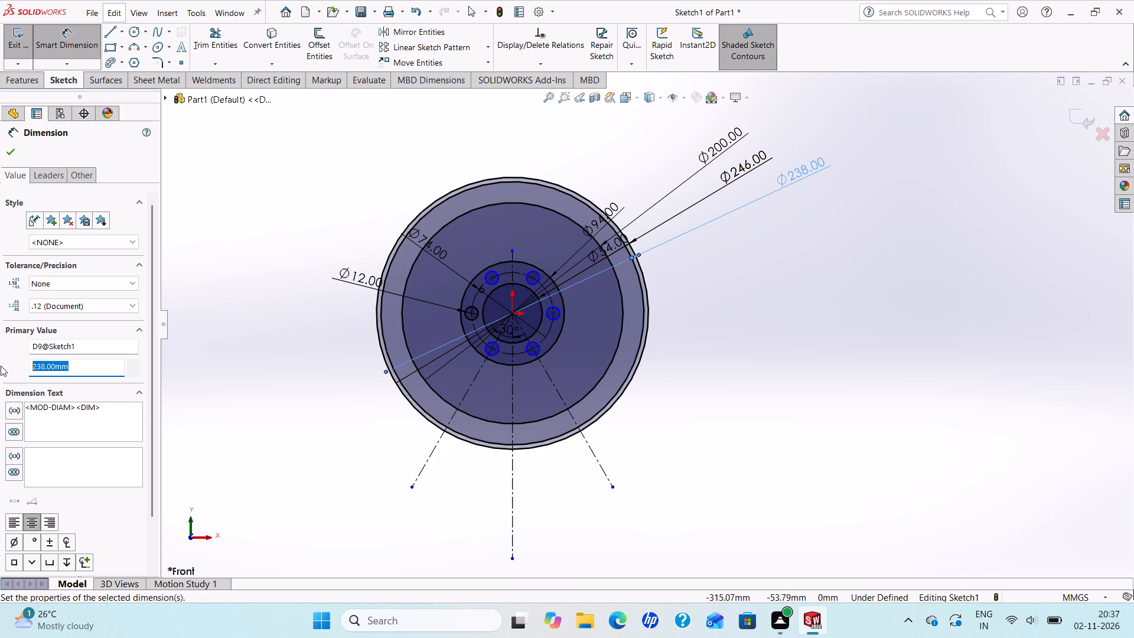
{"action": "type", "text": "224"}
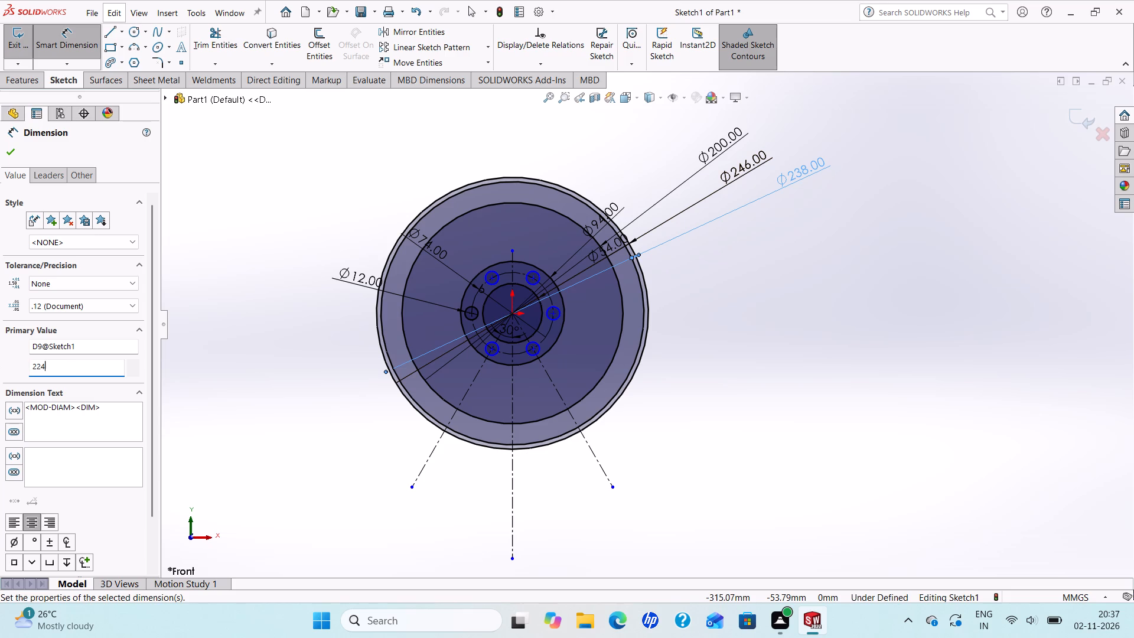
{"action": "key", "text": "Return"}
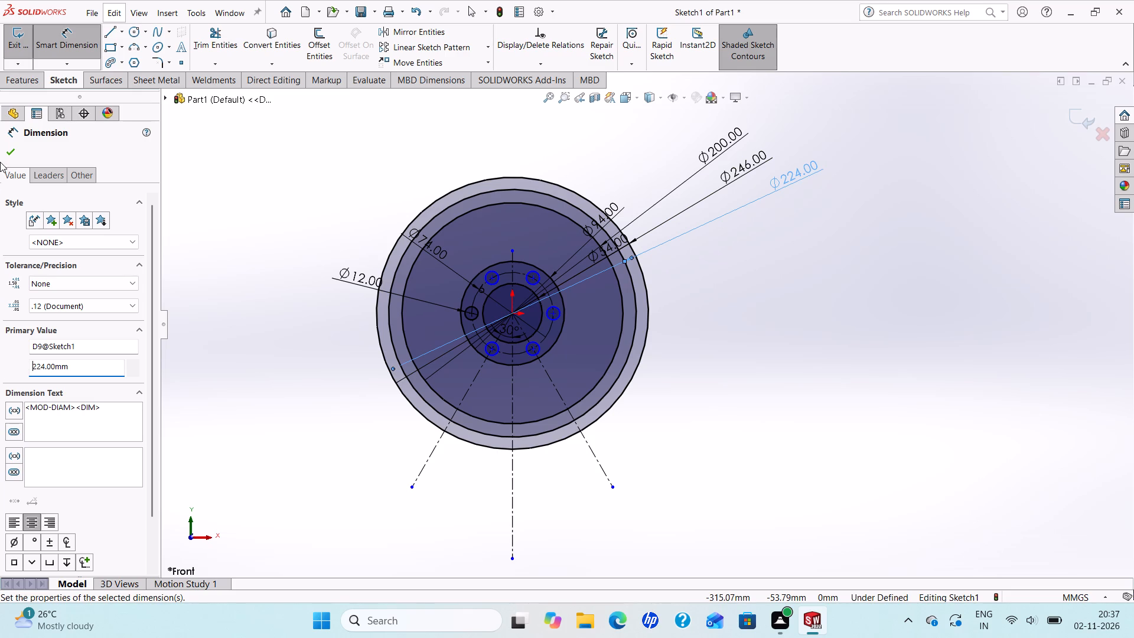
{"action": "left_click", "coordinate": [8, 158]}
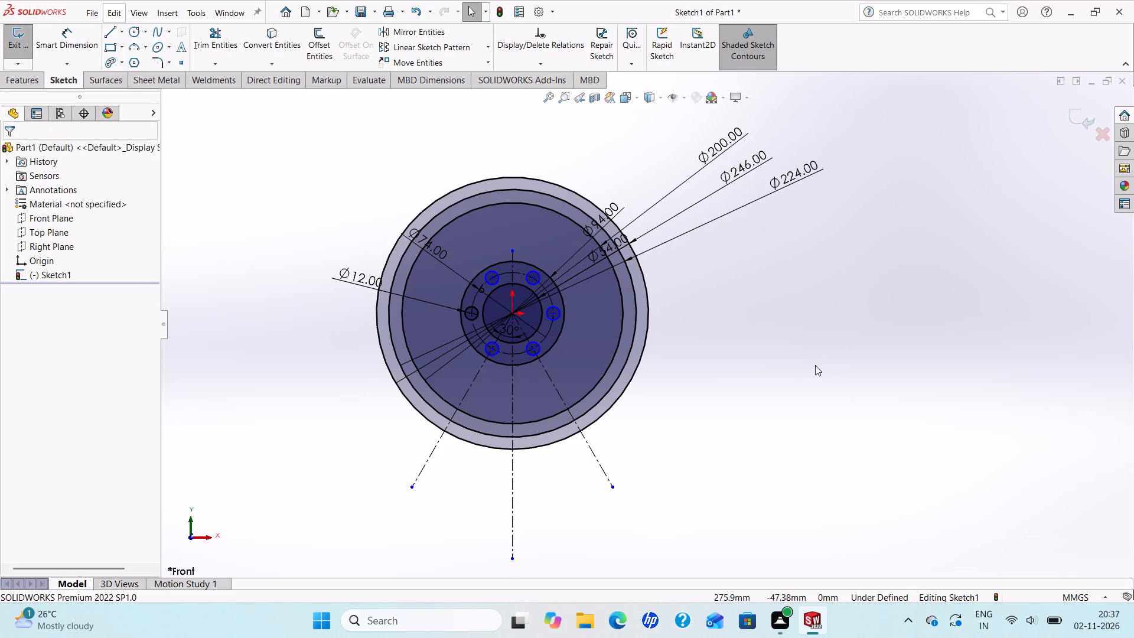
Sketch a circle centred on the origin between the 94 mm and 200 mm circles, with a radius of about 77 mm.
{"action": "scroll", "coordinate": [811, 364], "scroll_direction": "up", "scroll_amount": 2}
{"action": "scroll", "coordinate": [810, 364], "scroll_direction": "down", "scroll_amount": 1}
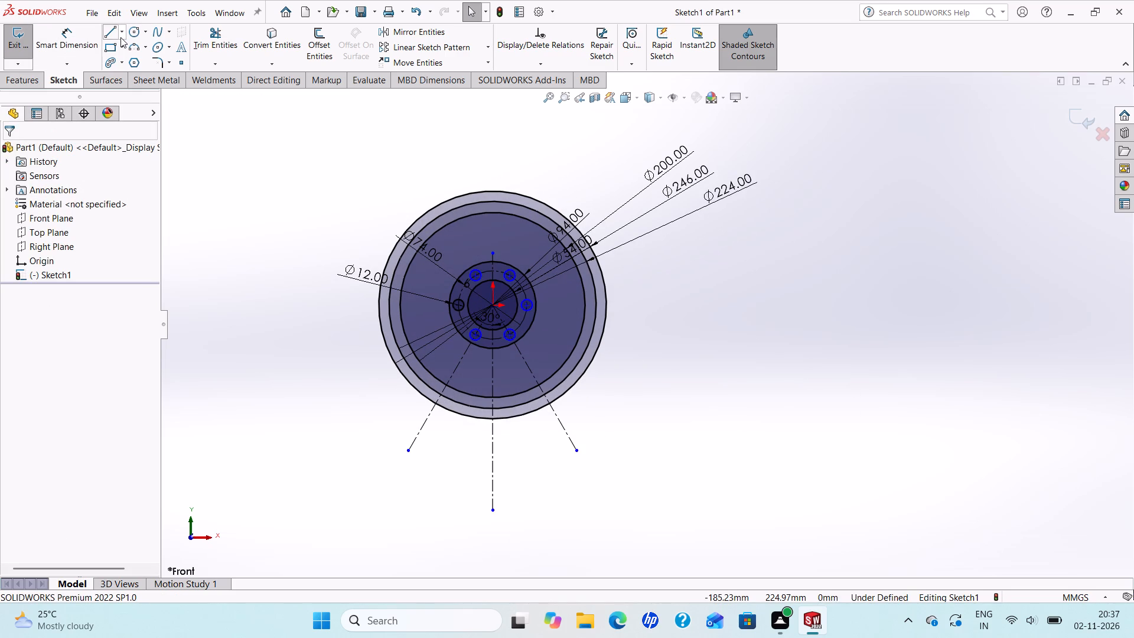
{"action": "left_click", "coordinate": [129, 33]}
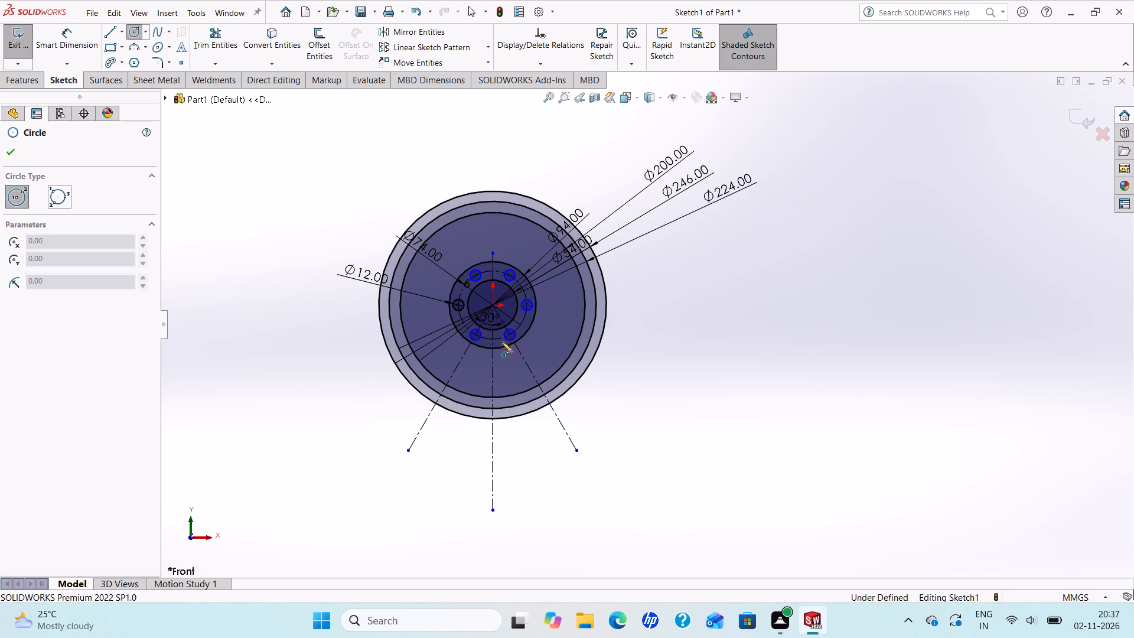
{"action": "left_click", "coordinate": [492, 304]}
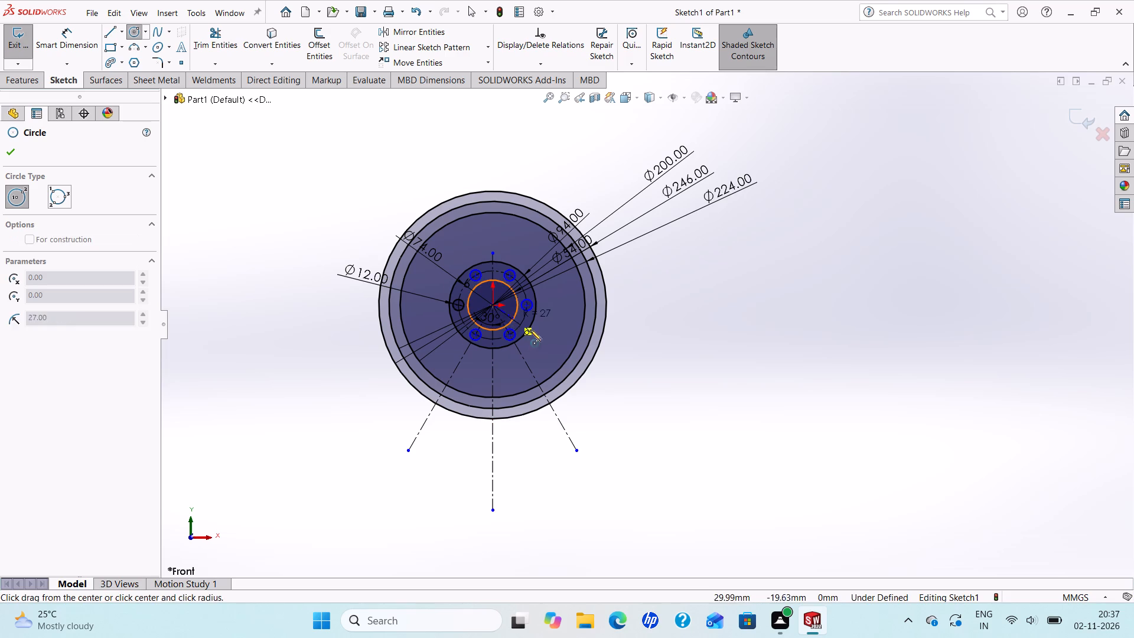
{"action": "left_click", "coordinate": [551, 346]}
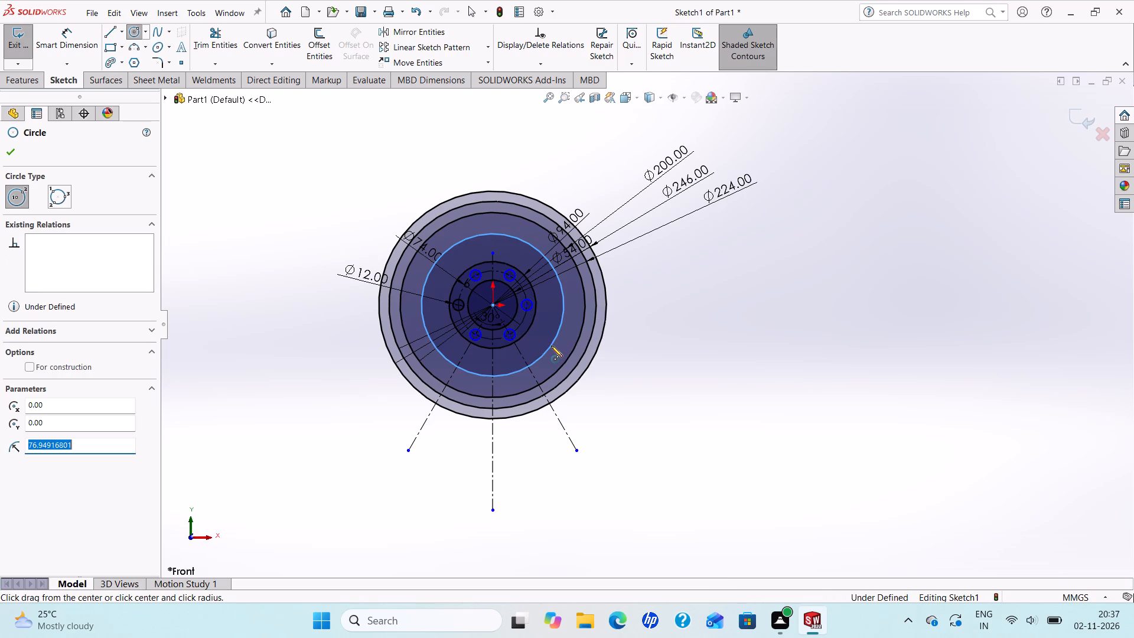
{"action": "right_click", "coordinate": [552, 346]}
{"action": "left_click", "coordinate": [592, 350]}
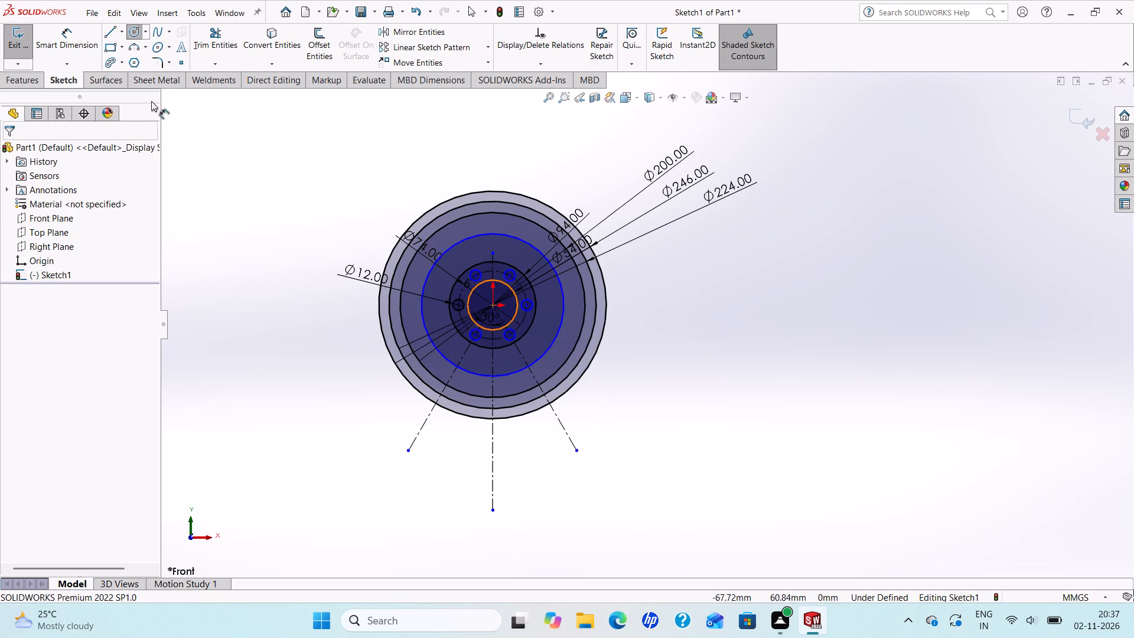
Dimension the diameter of the circle between the 94 mm and 200 mm circles as 166 mm.
{"action": "left_click", "coordinate": [90, 40]}
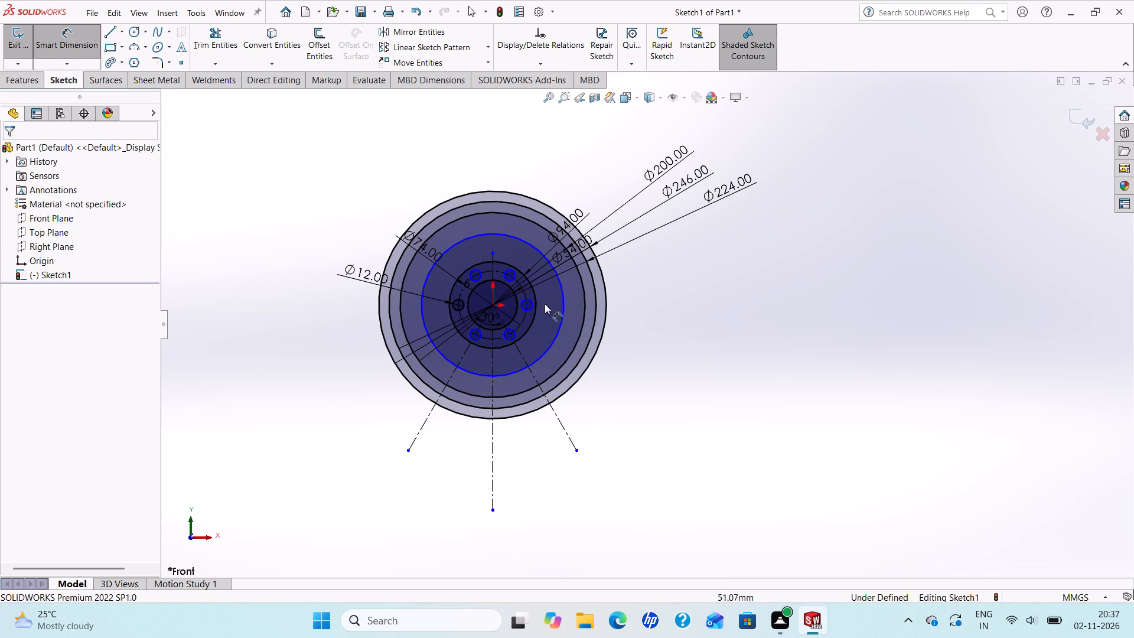
{"action": "left_click", "coordinate": [561, 298]}
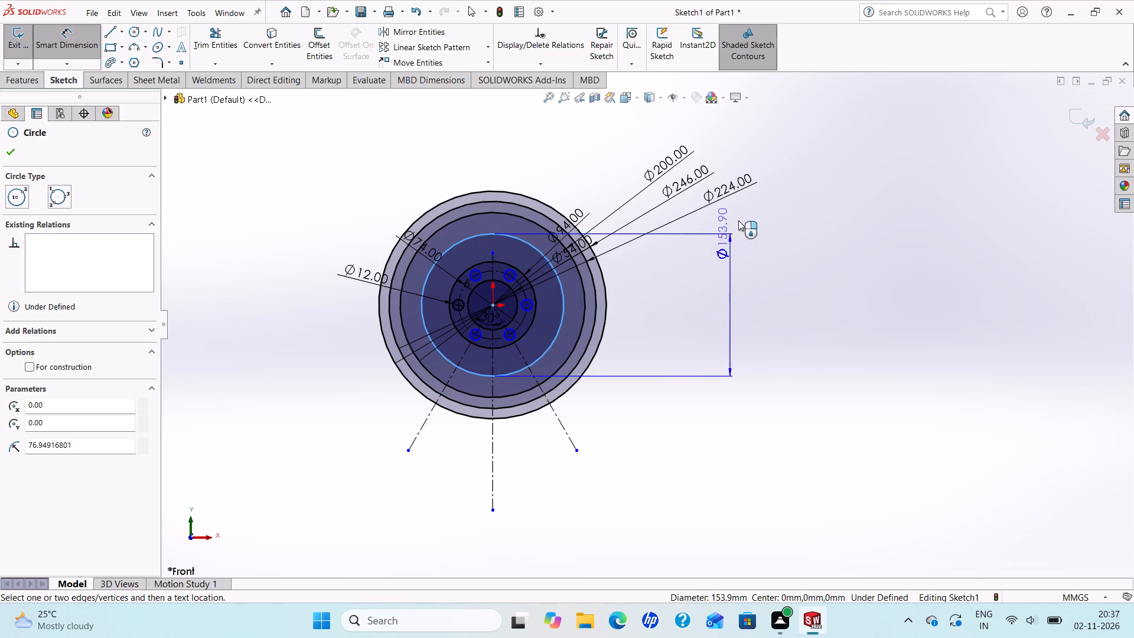
{"action": "left_click", "coordinate": [747, 206]}
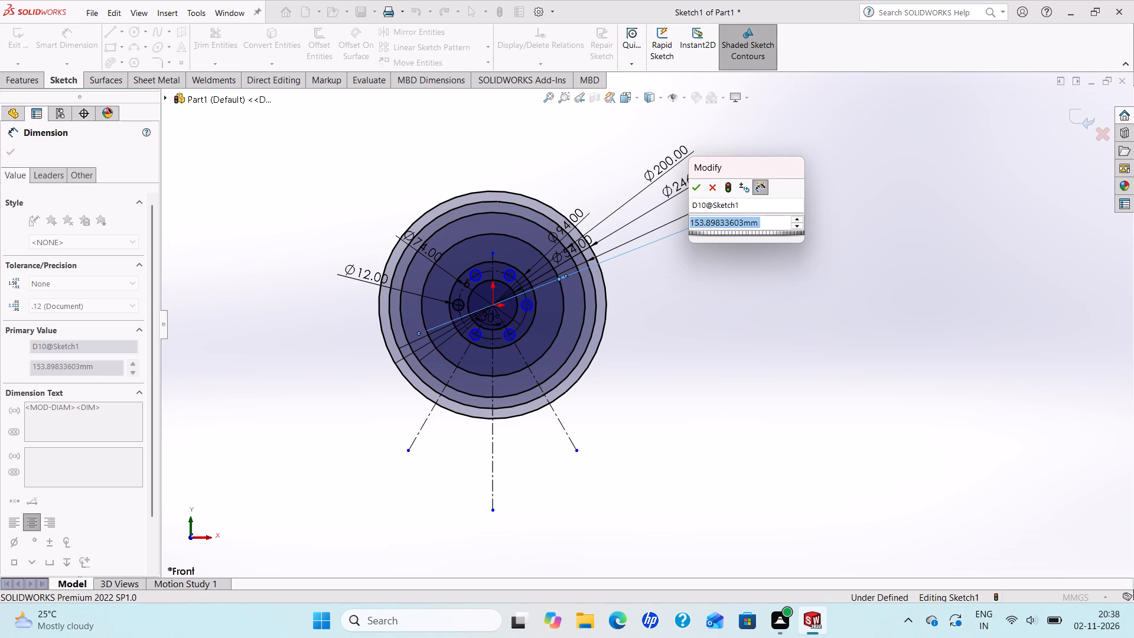
{"action": "key", "text": "1"}
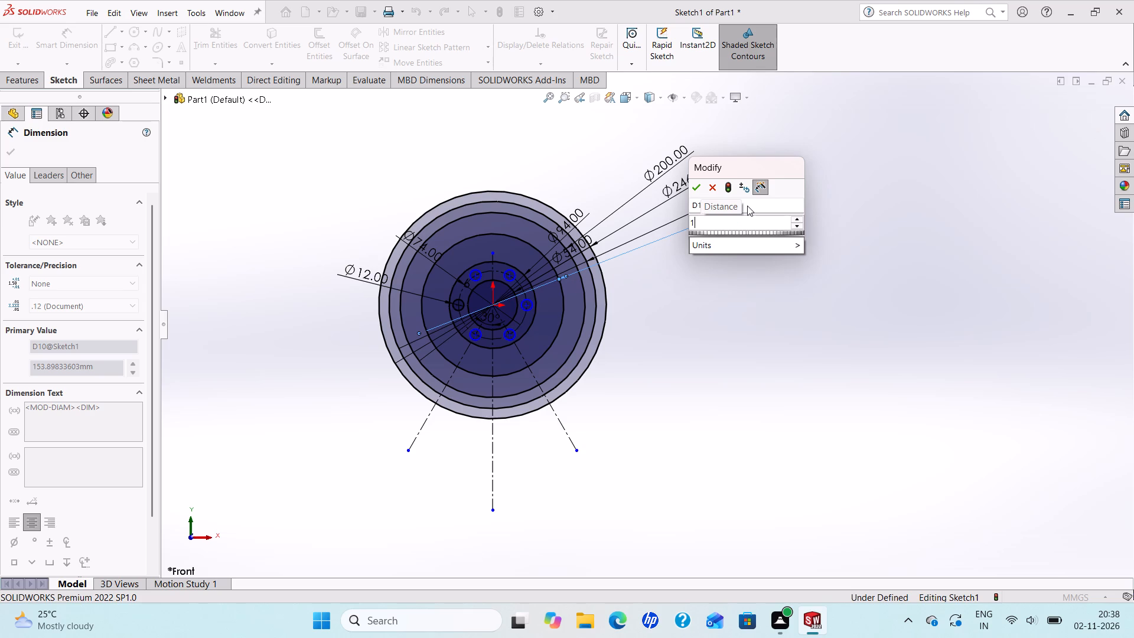
{"action": "key", "text": "6"}
{"action": "key", "text": "6"}
{"action": "key", "text": "Return"}
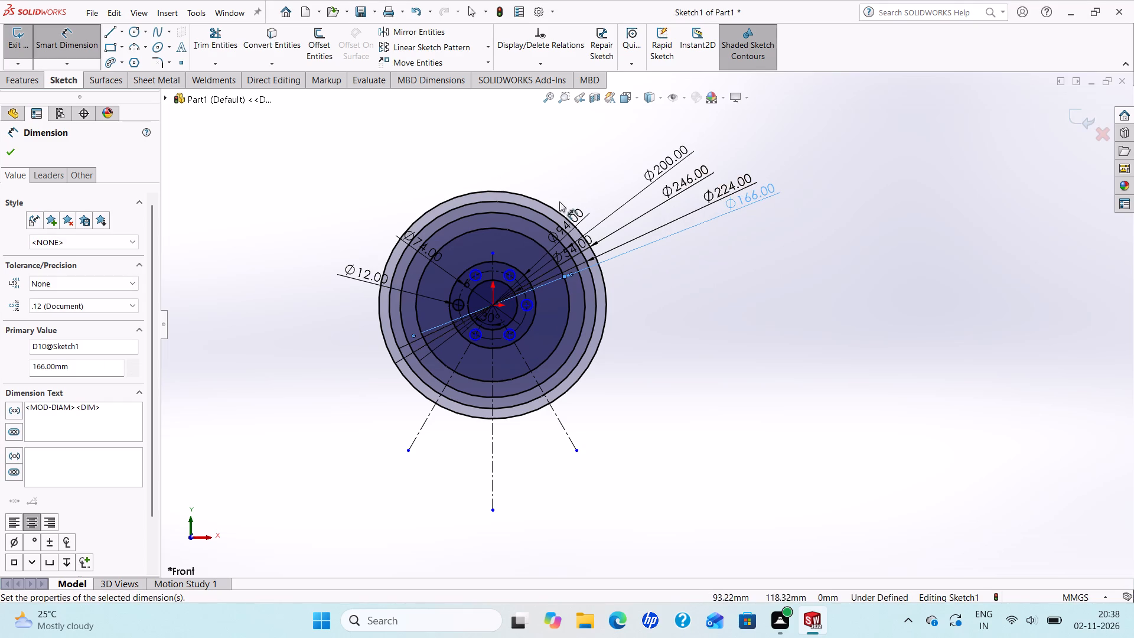
{"action": "left_click", "coordinate": [17, 154]}
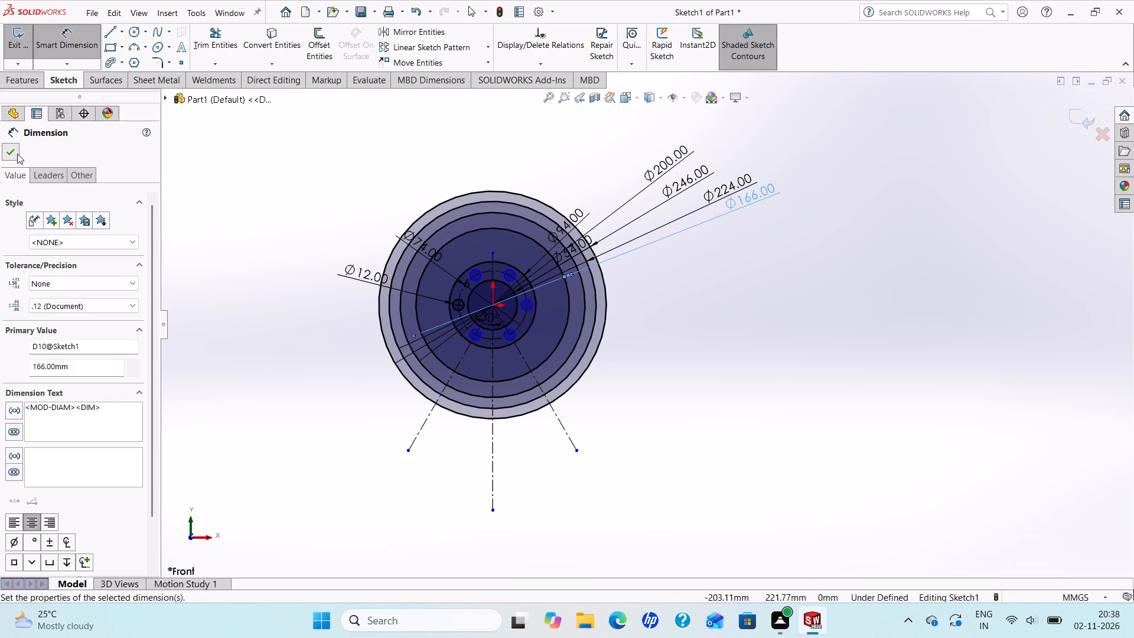
Sketch a circle centred on the origin inside the 166 mm circle, with a radius of about 70 mm.
{"action": "left_click", "coordinate": [138, 35]}
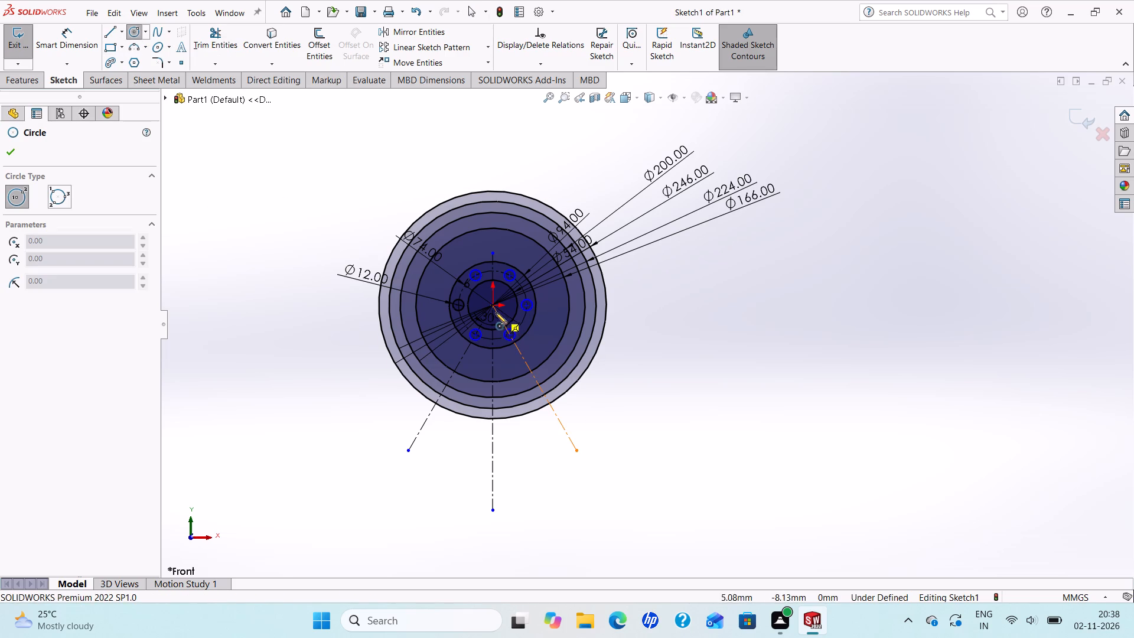
{"action": "left_click", "coordinate": [494, 308]}
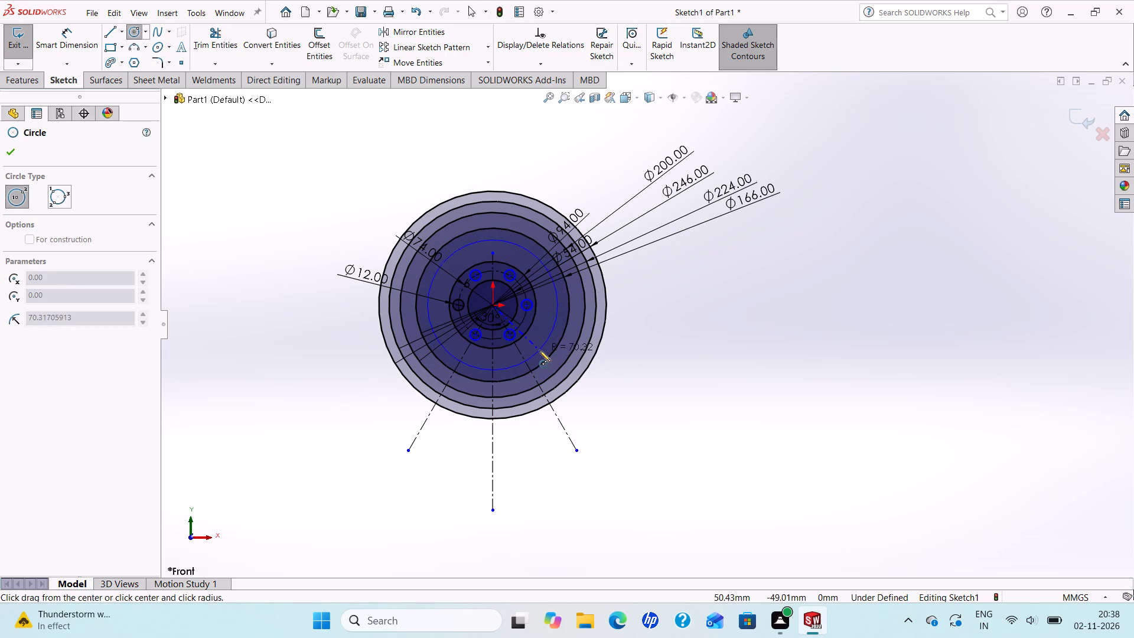
{"action": "left_click", "coordinate": [539, 350]}
{"action": "right_click", "coordinate": [539, 349]}
{"action": "left_click", "coordinate": [568, 358]}
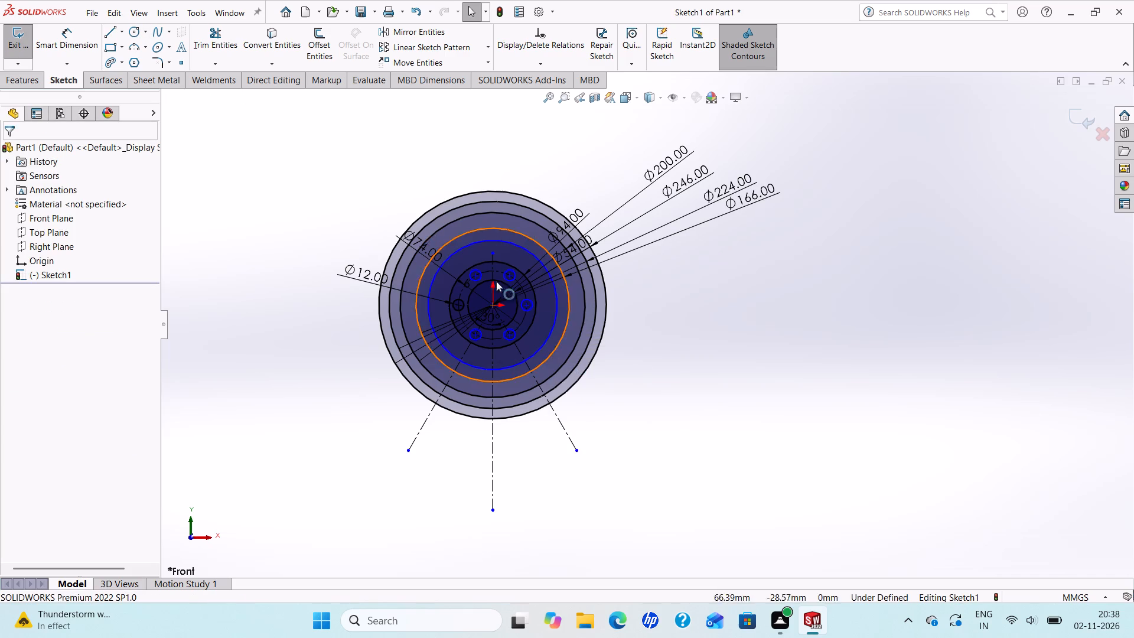
Dimension the diameter of the circle just inside the 166 mm circle as 176 mm.
{"action": "left_click", "coordinate": [84, 39]}
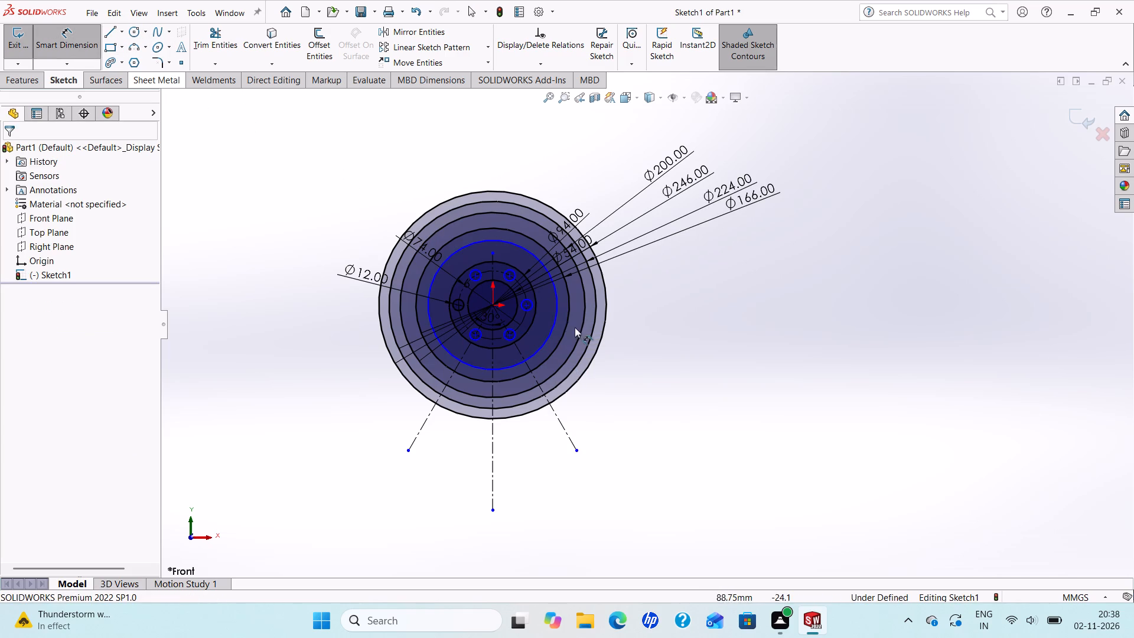
{"action": "left_click", "coordinate": [557, 297]}
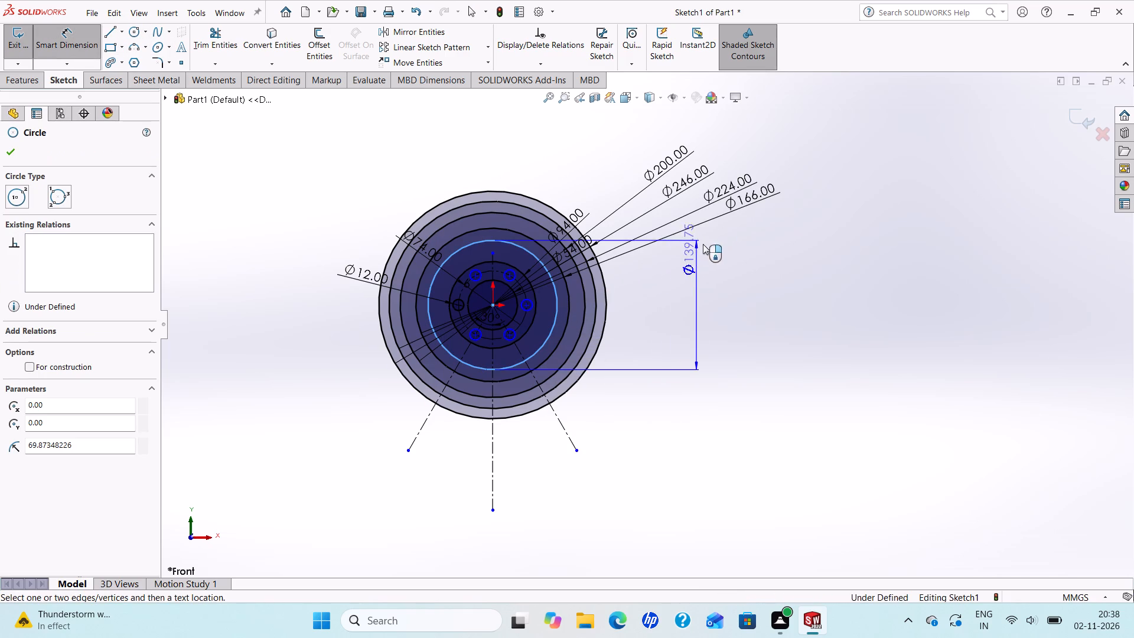
{"action": "left_click", "coordinate": [762, 233]}
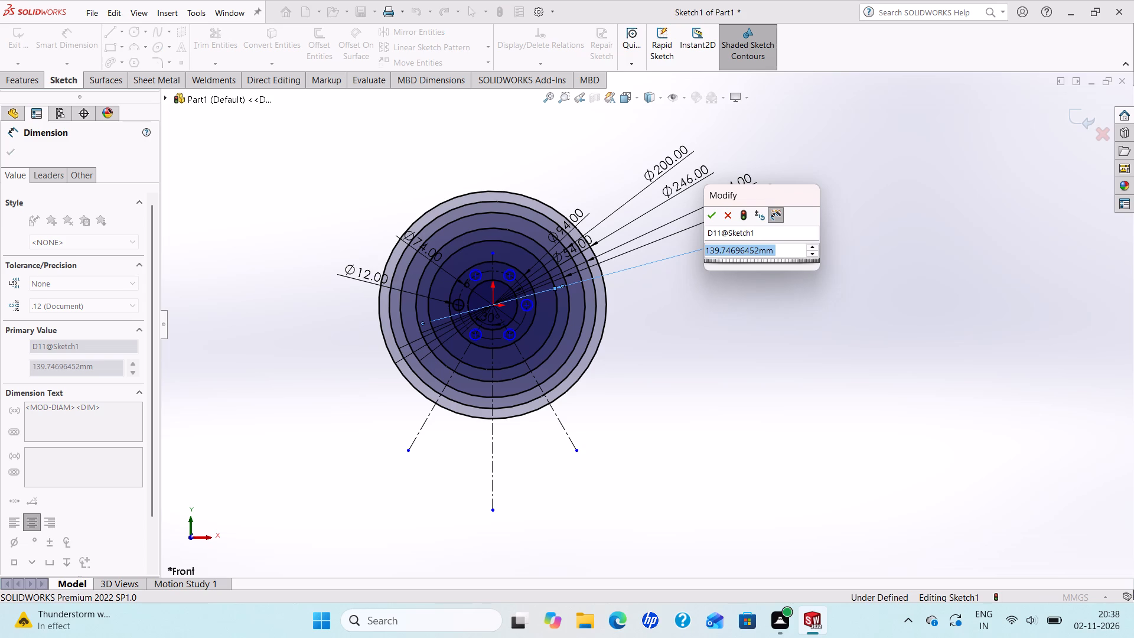
{"action": "key", "text": "1"}
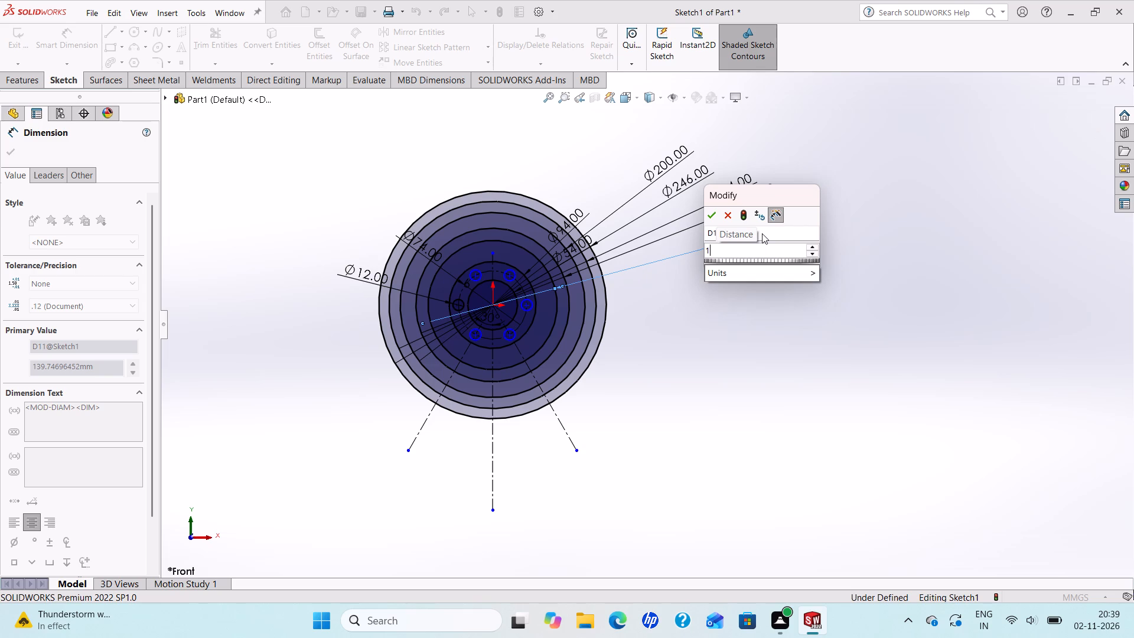
{"action": "key", "text": "7"}
{"action": "key", "text": "6"}
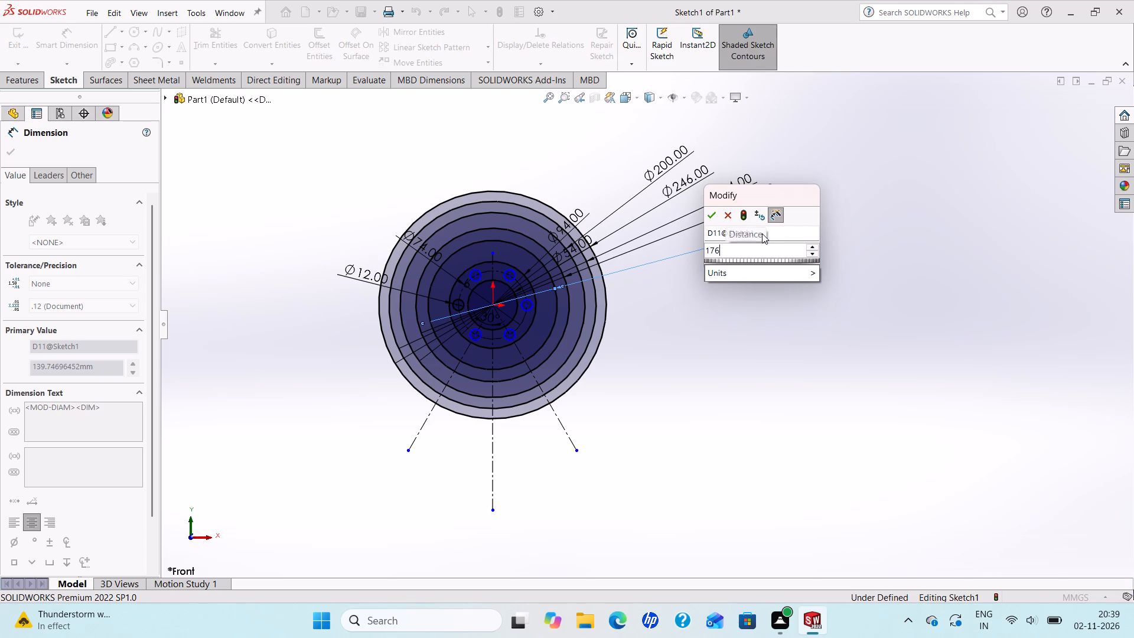
{"action": "key", "text": "Return"}
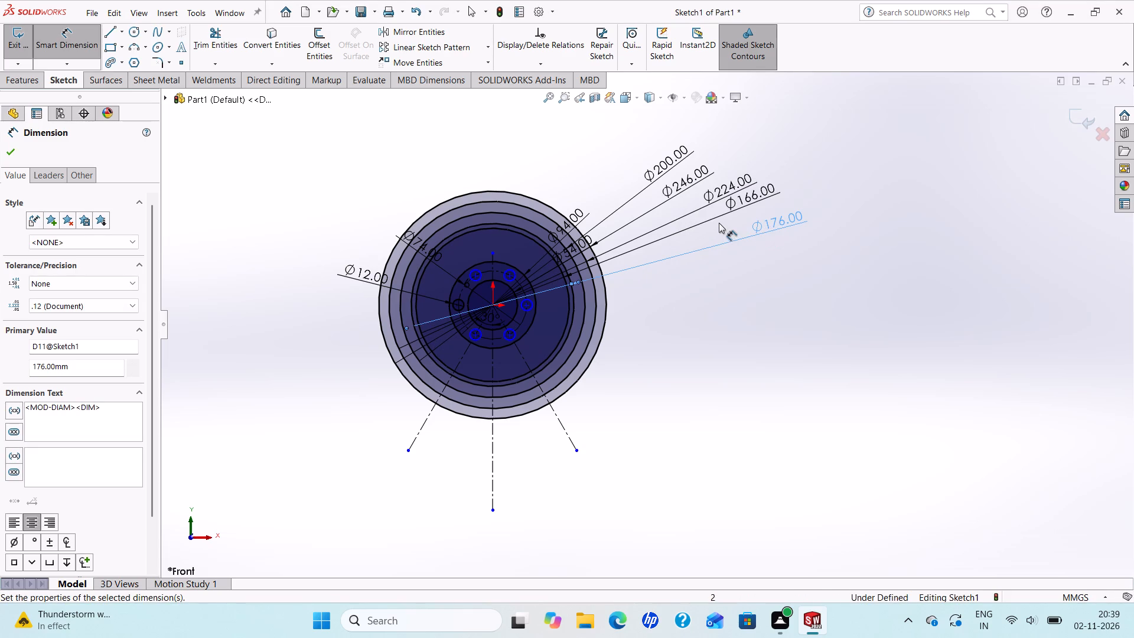
{"action": "scroll", "coordinate": [748, 221], "scroll_direction": "up", "scroll_amount": 1}
{"action": "scroll", "coordinate": [745, 219], "scroll_direction": "down", "scroll_amount": 1}
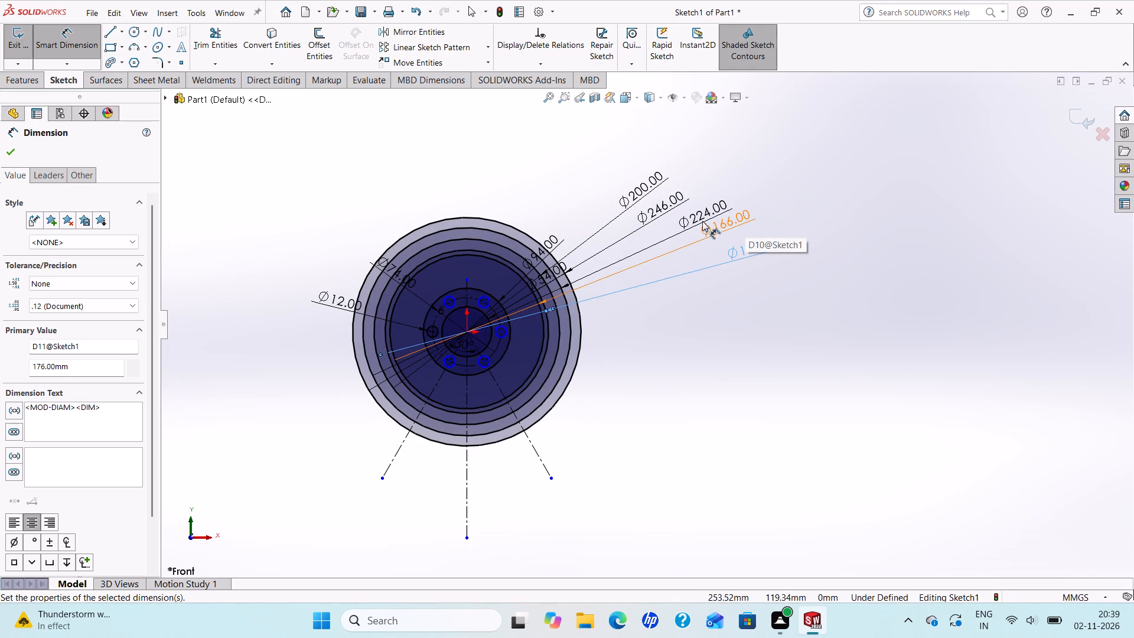
{"action": "scroll", "coordinate": [709, 225], "scroll_direction": "up", "scroll_amount": 3}
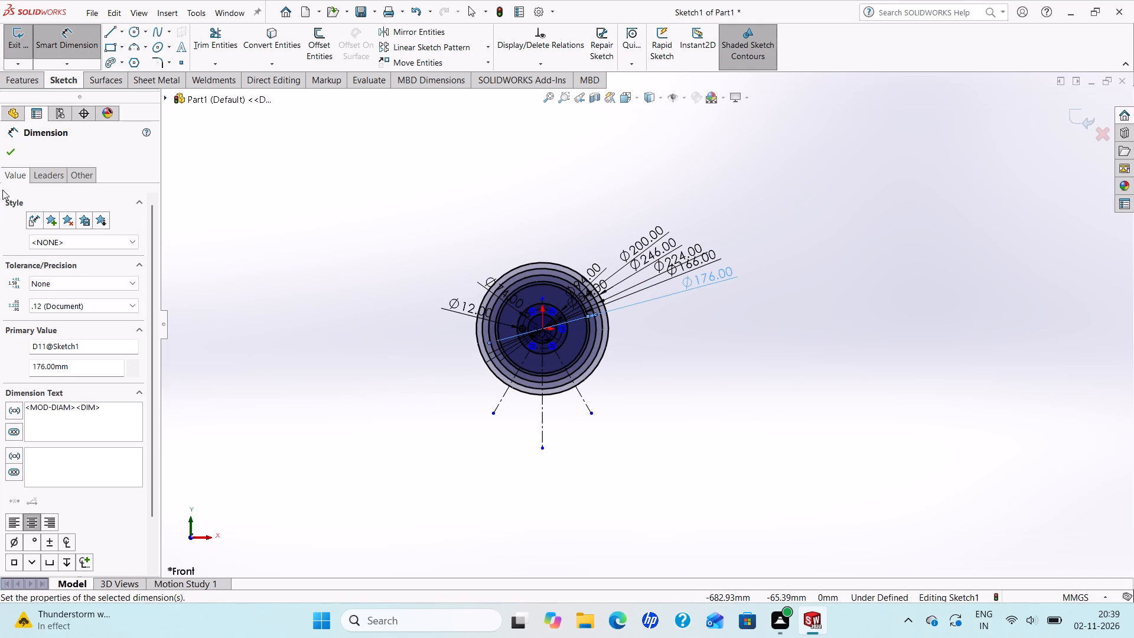
{"action": "left_click", "coordinate": [11, 145]}
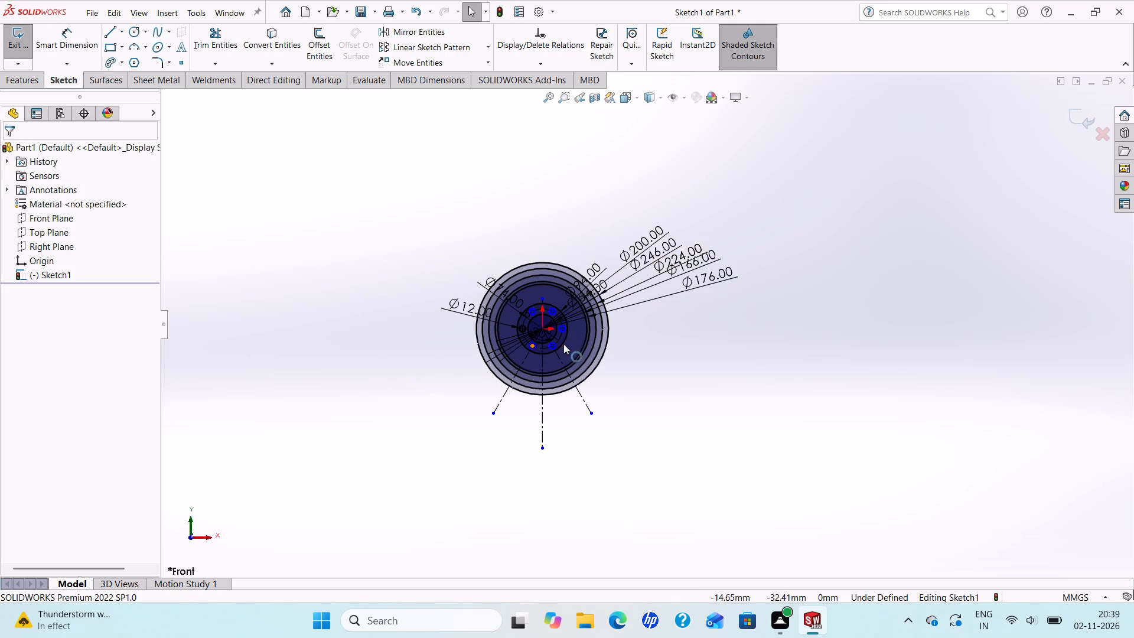
Set the 166 mm circle's diameter to 154 mm.
{"action": "scroll", "coordinate": [563, 343], "scroll_direction": "down", "scroll_amount": 2}
{"action": "left_click", "coordinate": [759, 232]}
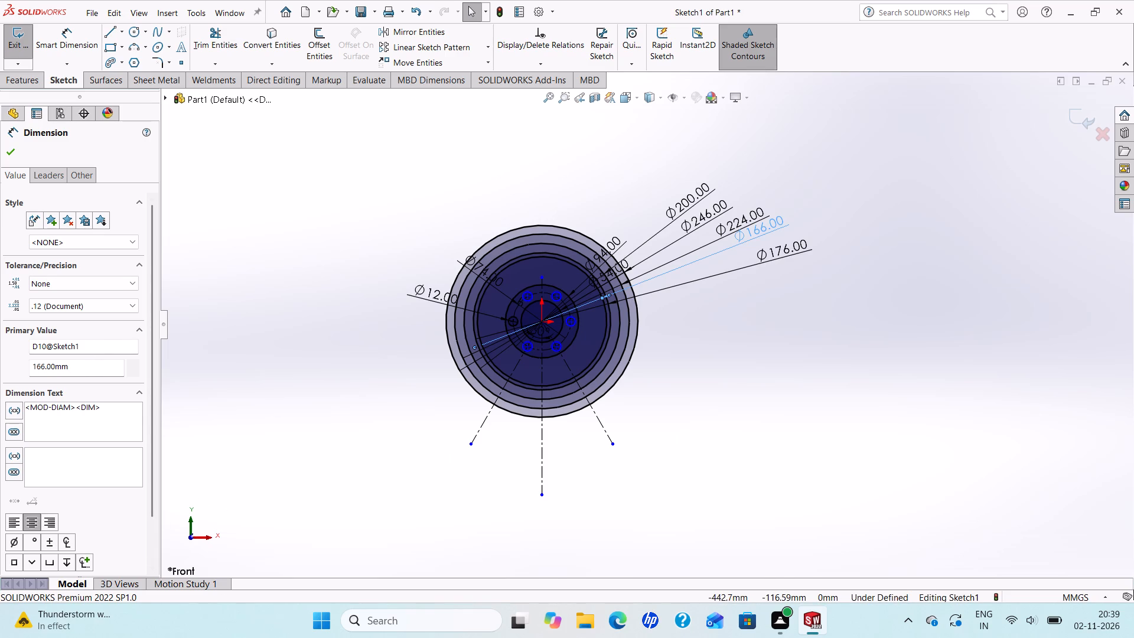
{"action": "left_click_drag", "start_coordinate": [74, 365], "coordinate": [12, 365]}
{"action": "type", "text": "154"}
{"action": "key", "text": "Return"}
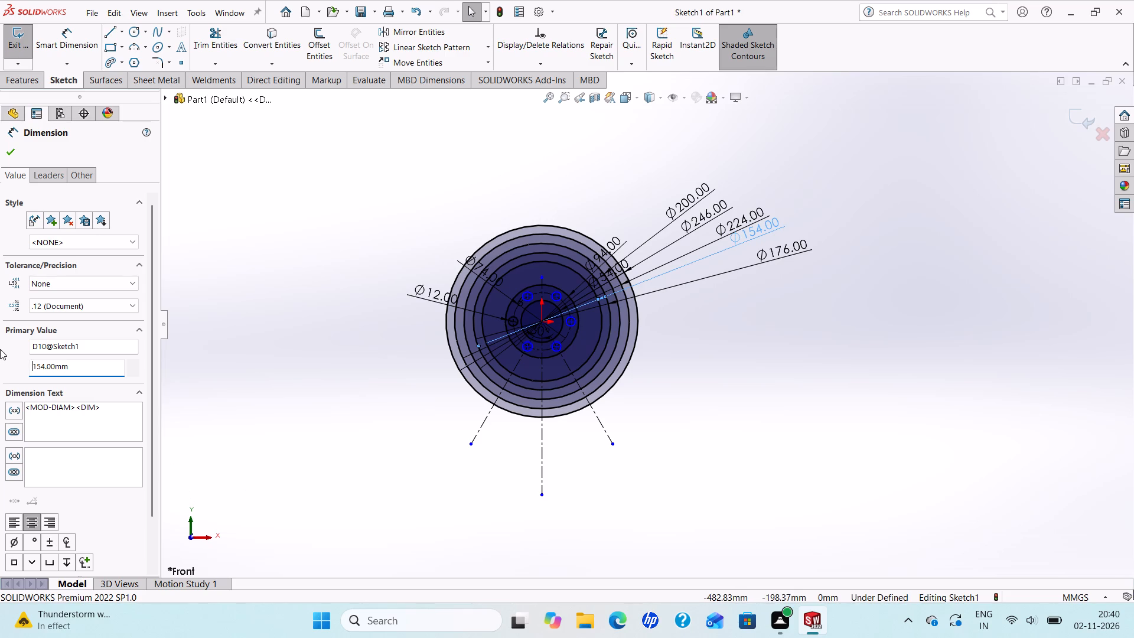
{"action": "left_click", "coordinate": [8, 153]}
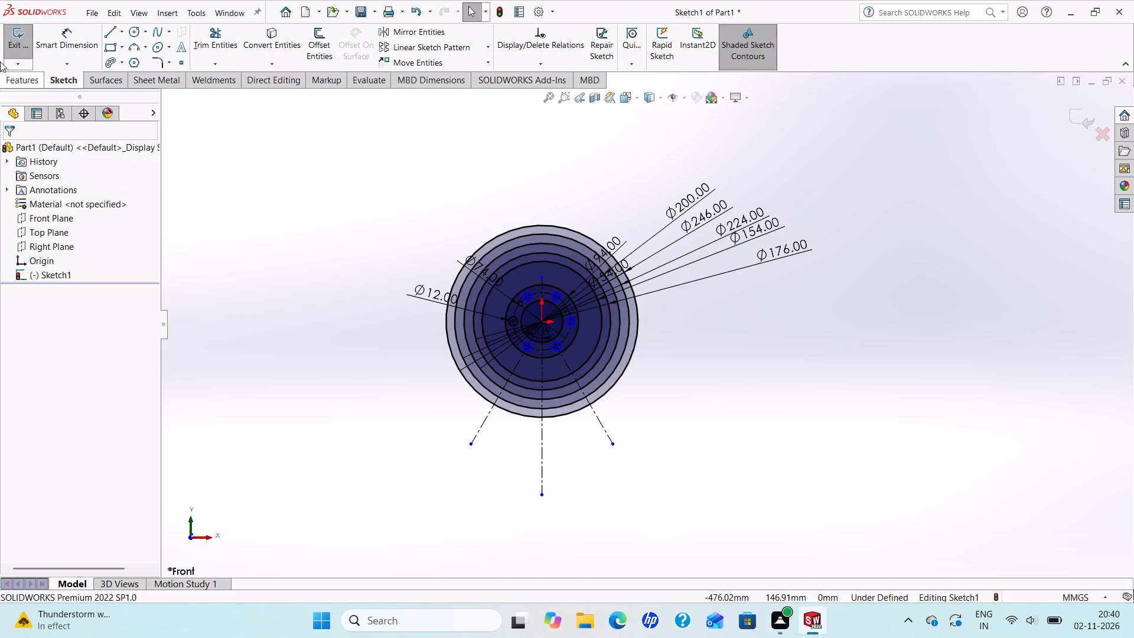
Sketch a horizontal centreline about 328 mm long through the origin, extending past both sides of the 246 mm circle.
{"action": "left_click", "coordinate": [125, 34]}
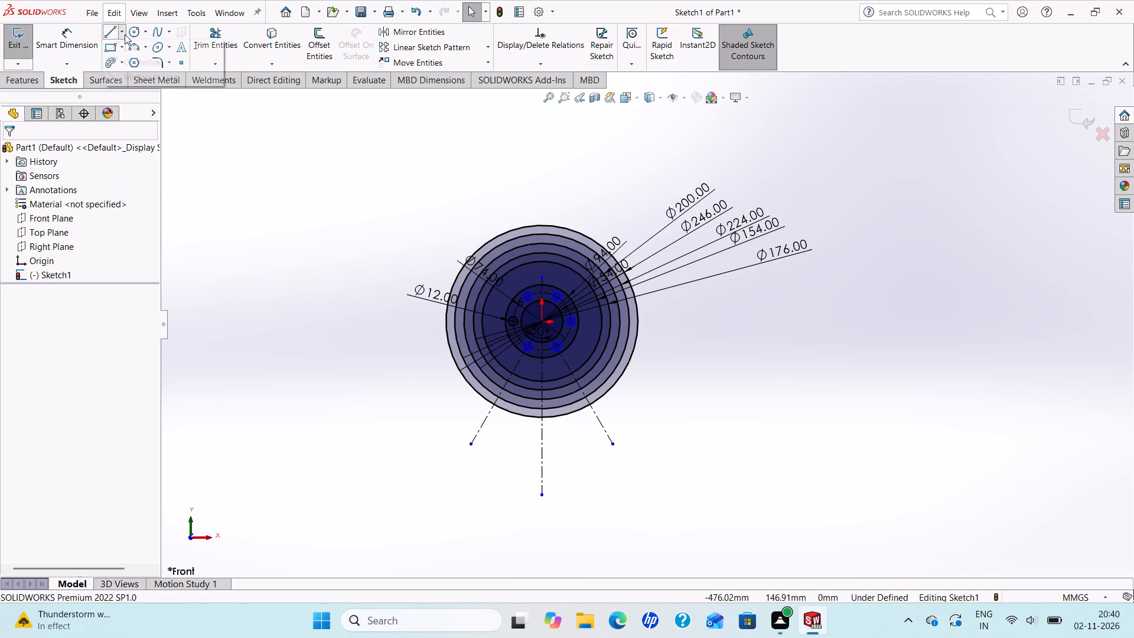
{"action": "left_click", "coordinate": [126, 59]}
{"action": "scroll", "coordinate": [484, 354], "scroll_direction": "down", "scroll_amount": 3}
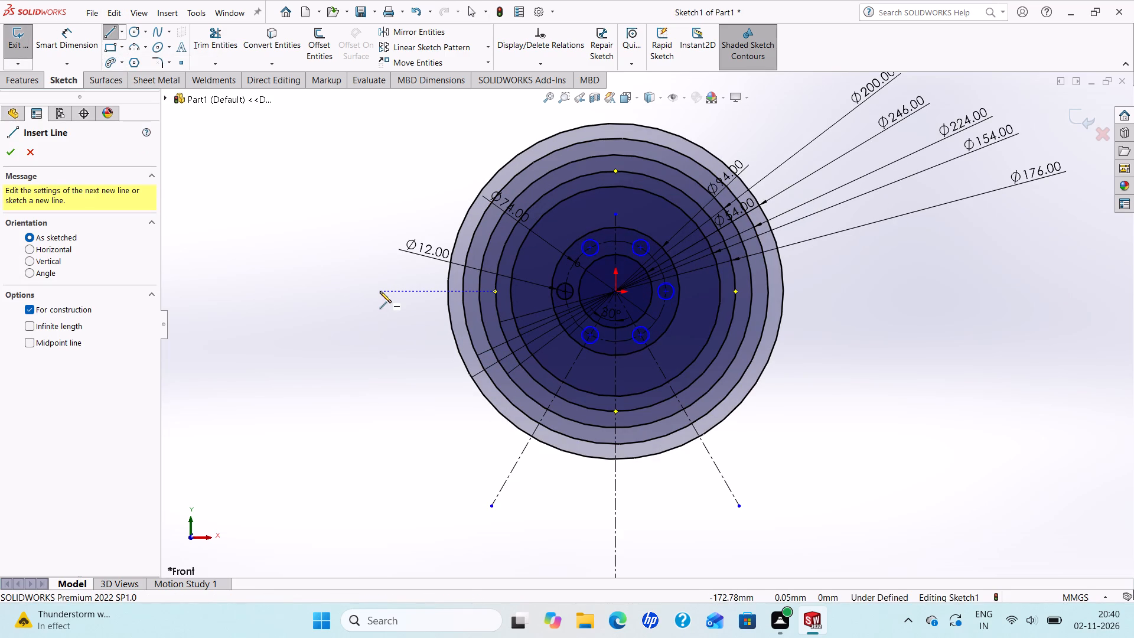
{"action": "left_click", "coordinate": [380, 291]}
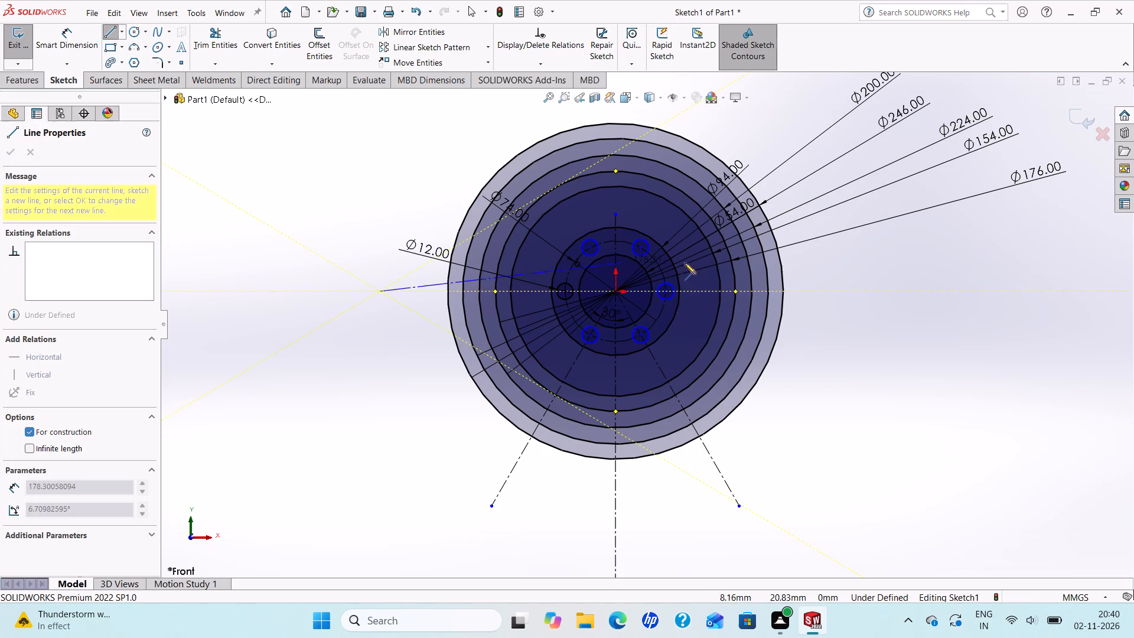
{"action": "left_click", "coordinate": [827, 289]}
{"action": "right_click", "coordinate": [827, 289]}
{"action": "left_click", "coordinate": [865, 304]}
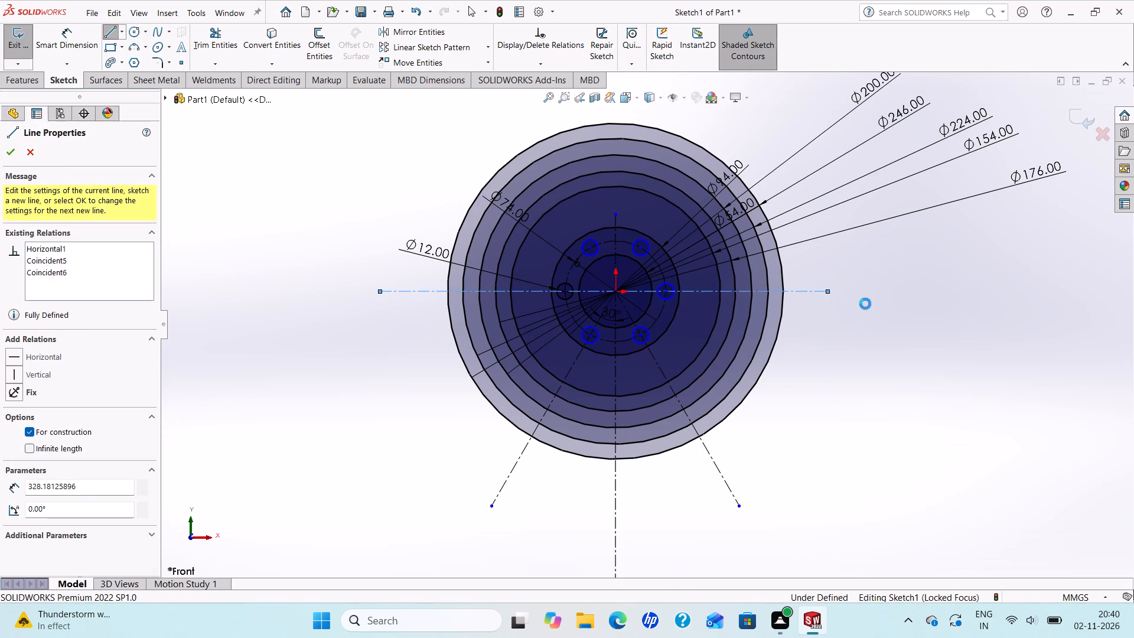
Trim away the upper halves of the 246, 224, 200, 176 and 154 mm circles above the horizontal centreline.
{"action": "scroll", "coordinate": [862, 301], "scroll_direction": "up", "scroll_amount": 2}
{"action": "scroll", "coordinate": [862, 300], "scroll_direction": "down", "scroll_amount": 1}
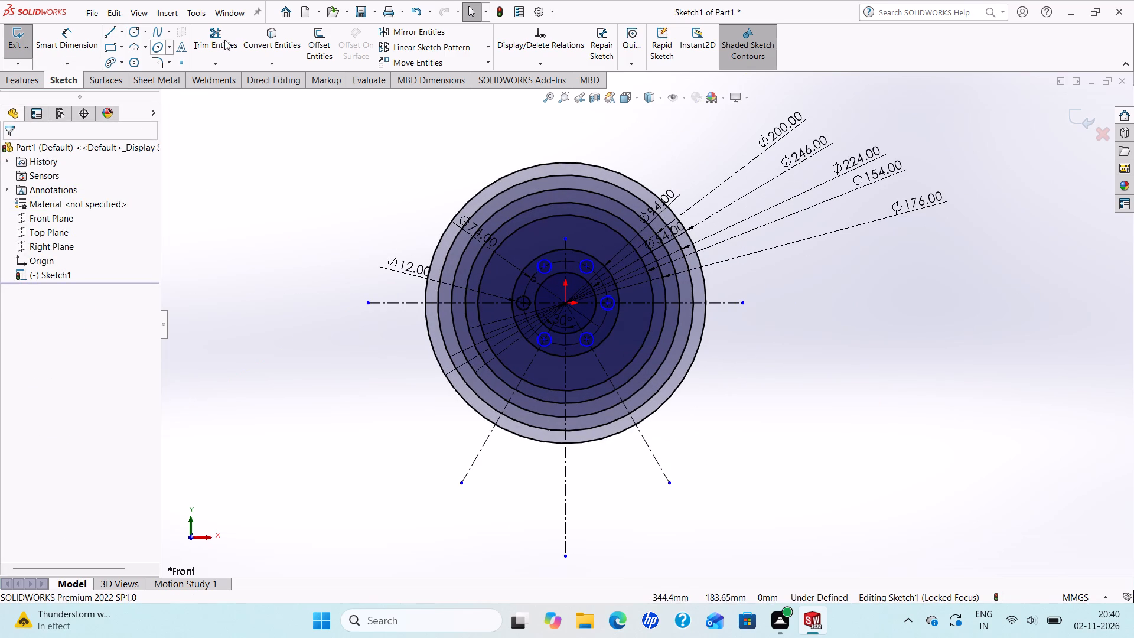
{"action": "left_click", "coordinate": [222, 36]}
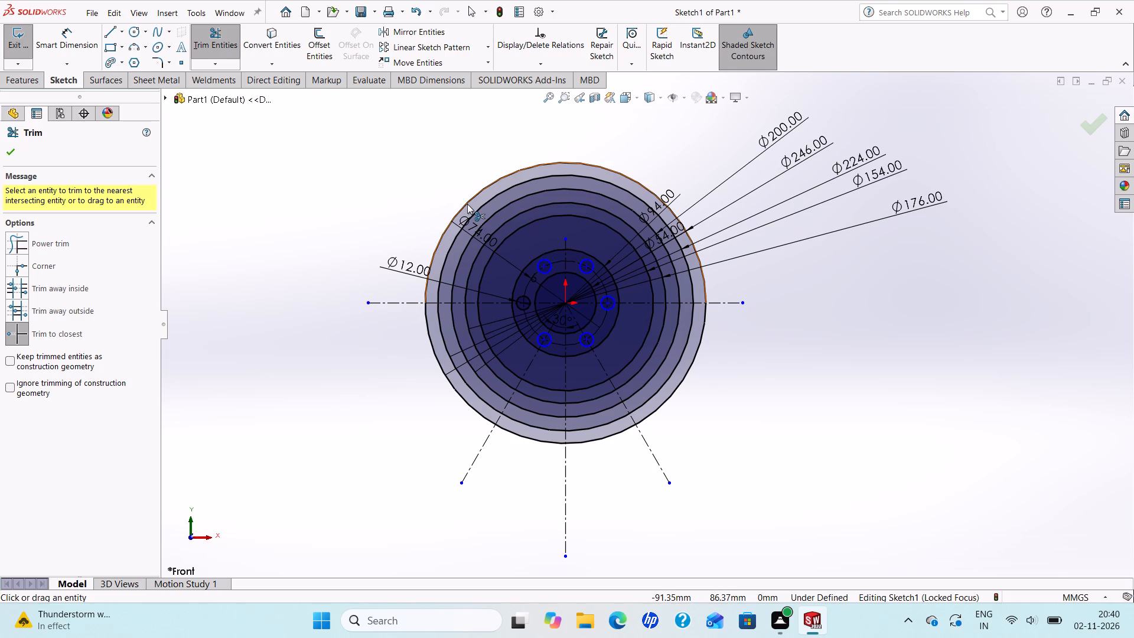
{"action": "left_click", "coordinate": [467, 204]}
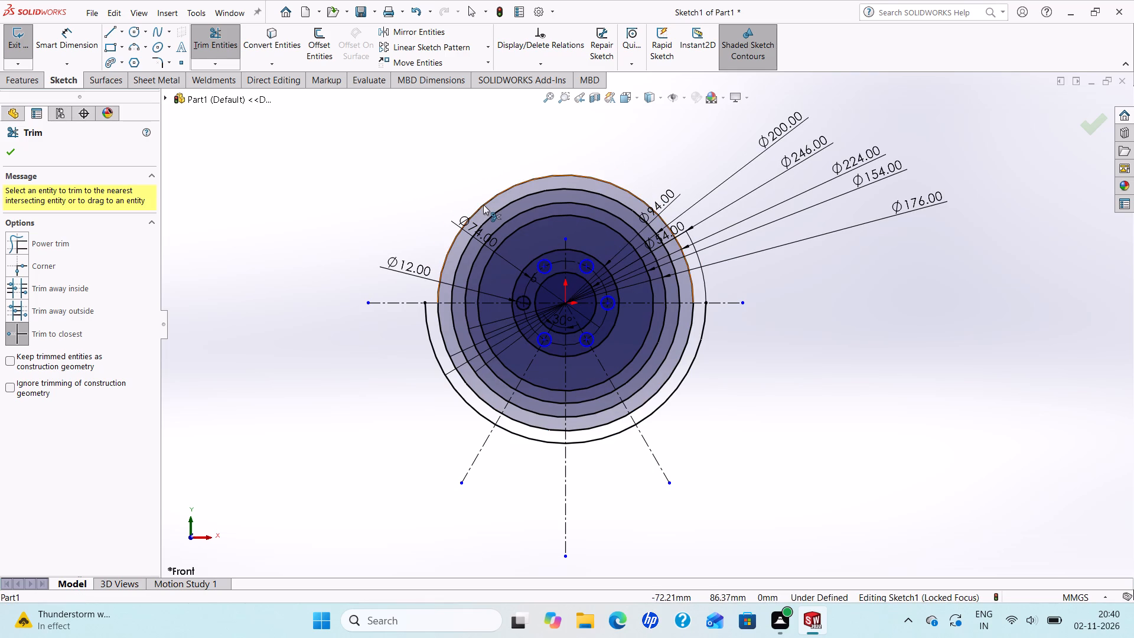
{"action": "left_click", "coordinate": [483, 204]}
{"action": "left_click", "coordinate": [493, 212]}
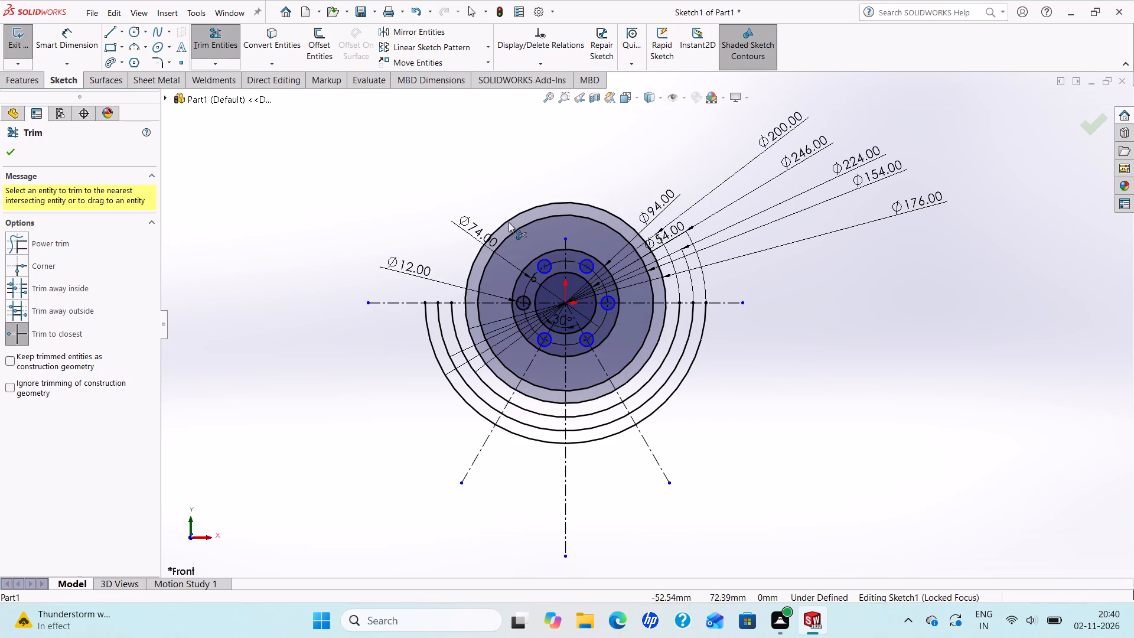
{"action": "left_click", "coordinate": [509, 220]}
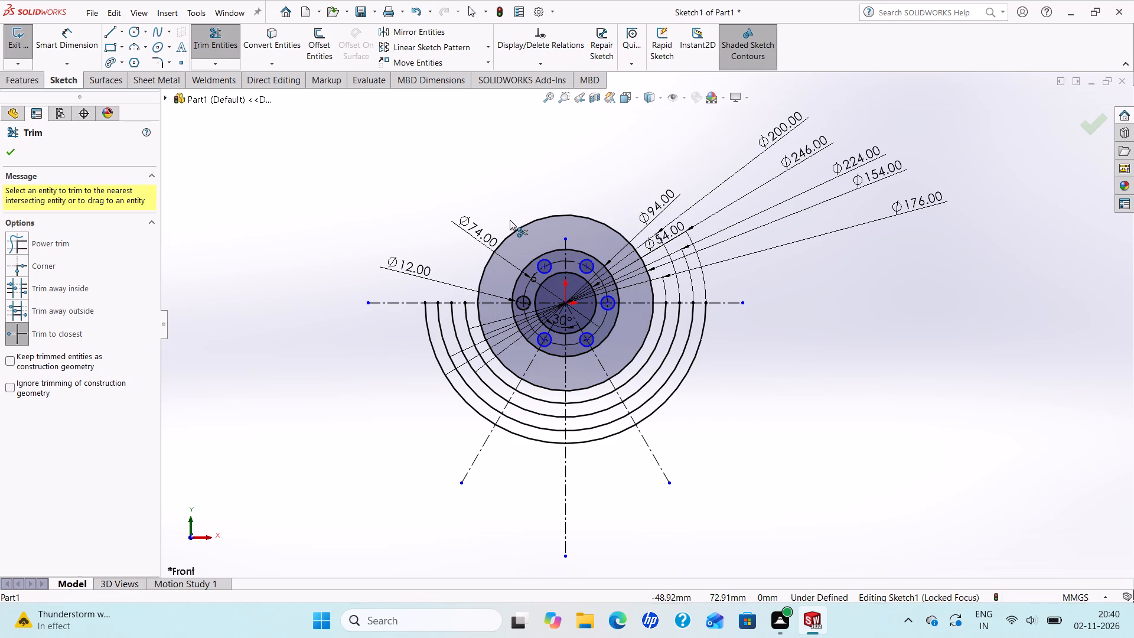
{"action": "left_click", "coordinate": [515, 229]}
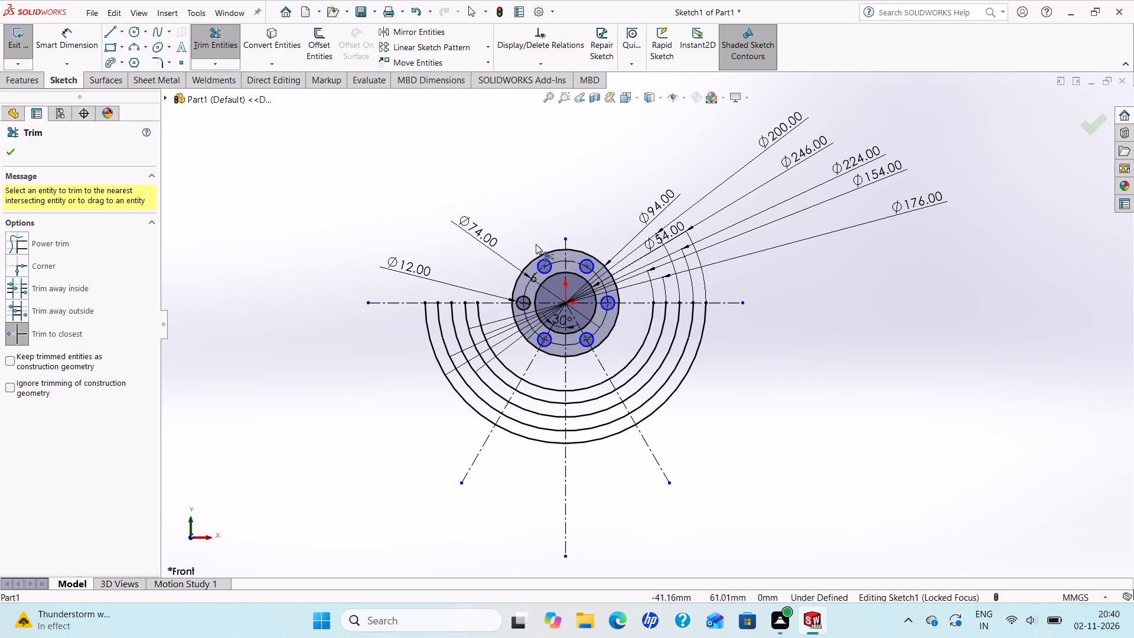
{"action": "scroll", "coordinate": [640, 309], "scroll_direction": "up", "scroll_amount": 2}
{"action": "scroll", "coordinate": [758, 346], "scroll_direction": "down", "scroll_amount": 1}
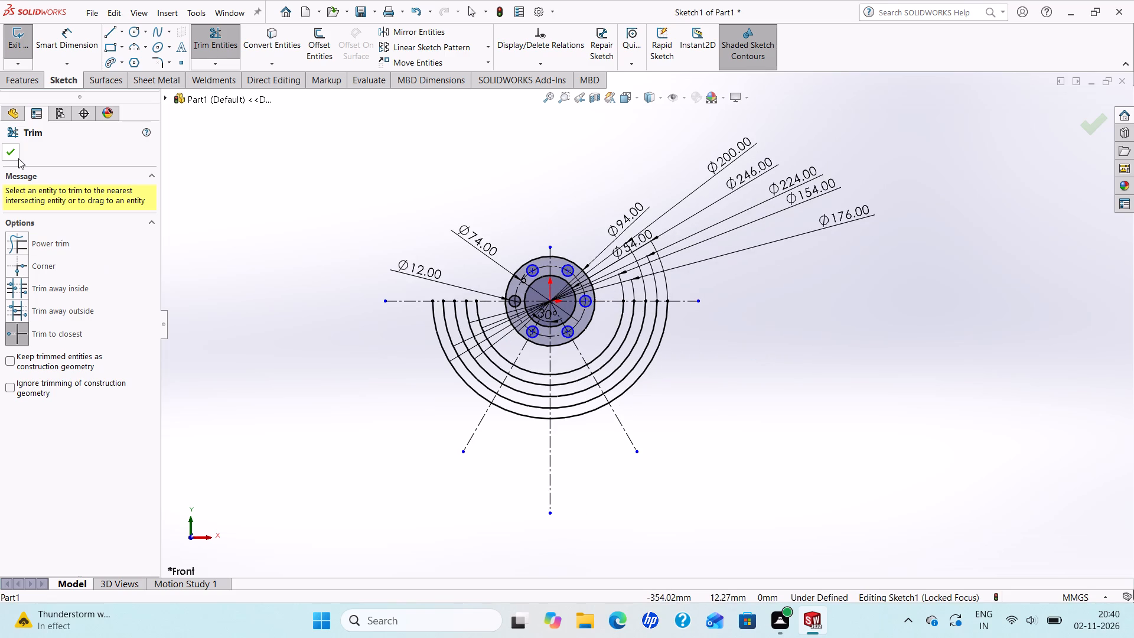
{"action": "left_click", "coordinate": [19, 157]}
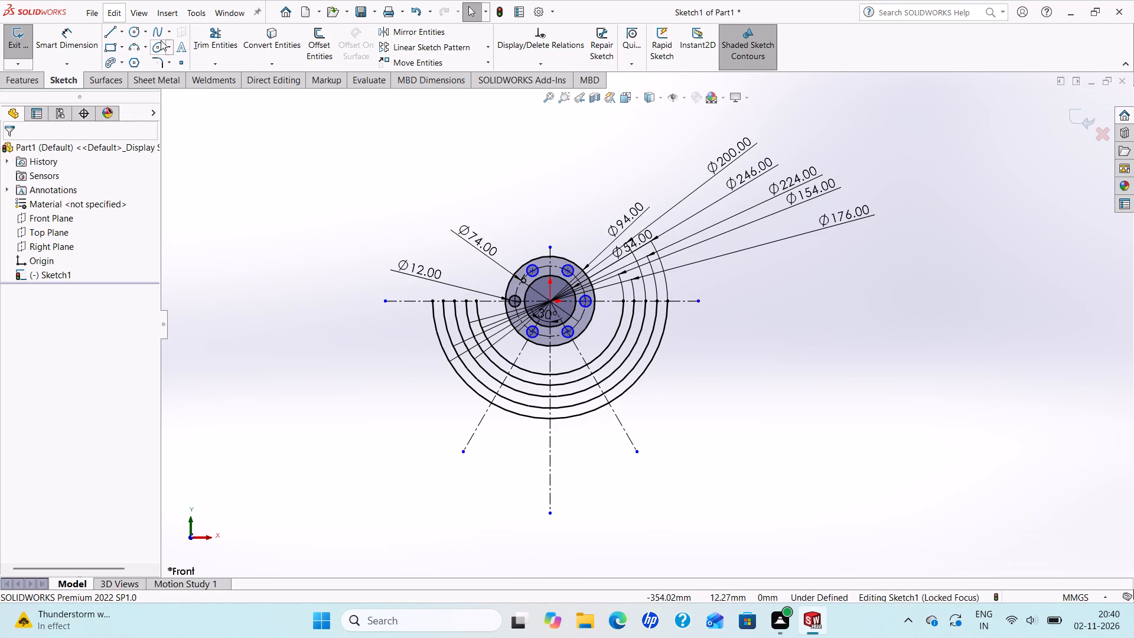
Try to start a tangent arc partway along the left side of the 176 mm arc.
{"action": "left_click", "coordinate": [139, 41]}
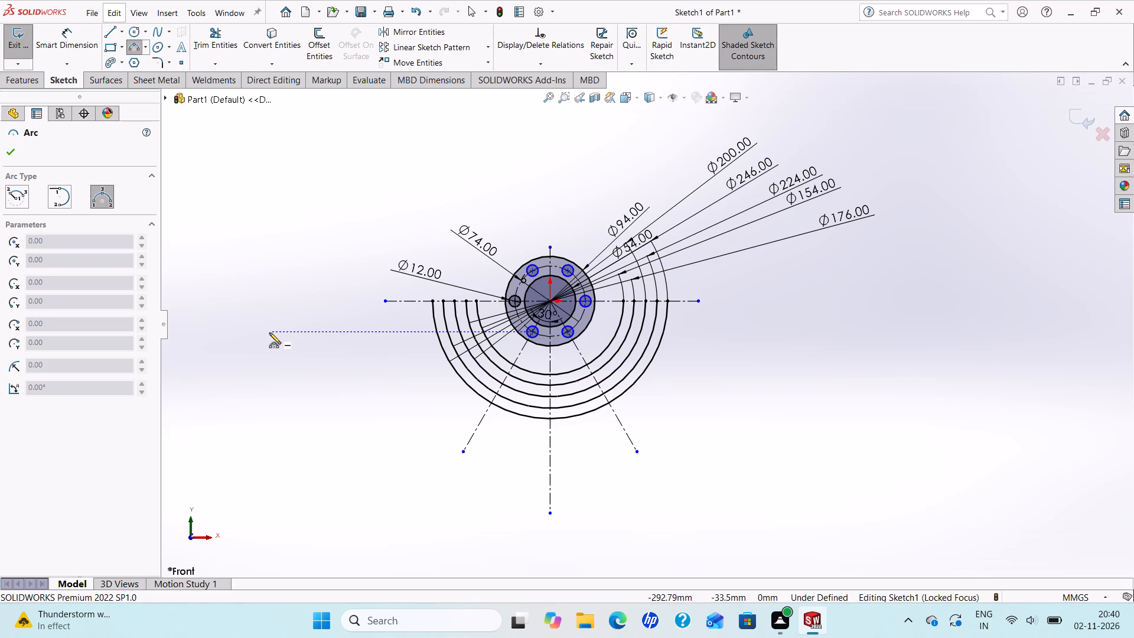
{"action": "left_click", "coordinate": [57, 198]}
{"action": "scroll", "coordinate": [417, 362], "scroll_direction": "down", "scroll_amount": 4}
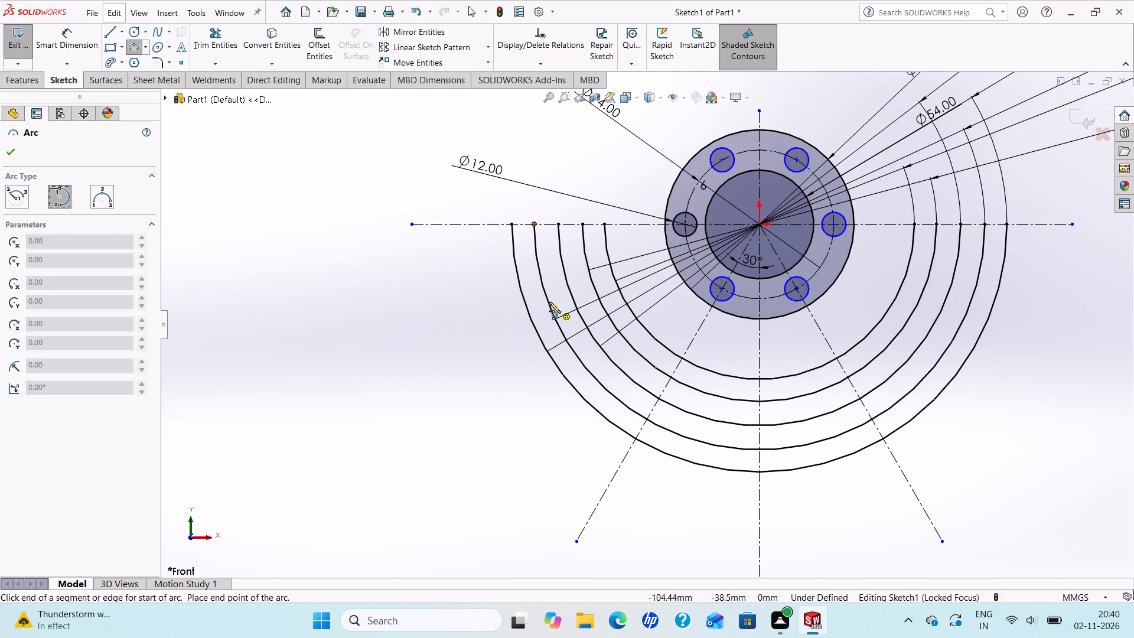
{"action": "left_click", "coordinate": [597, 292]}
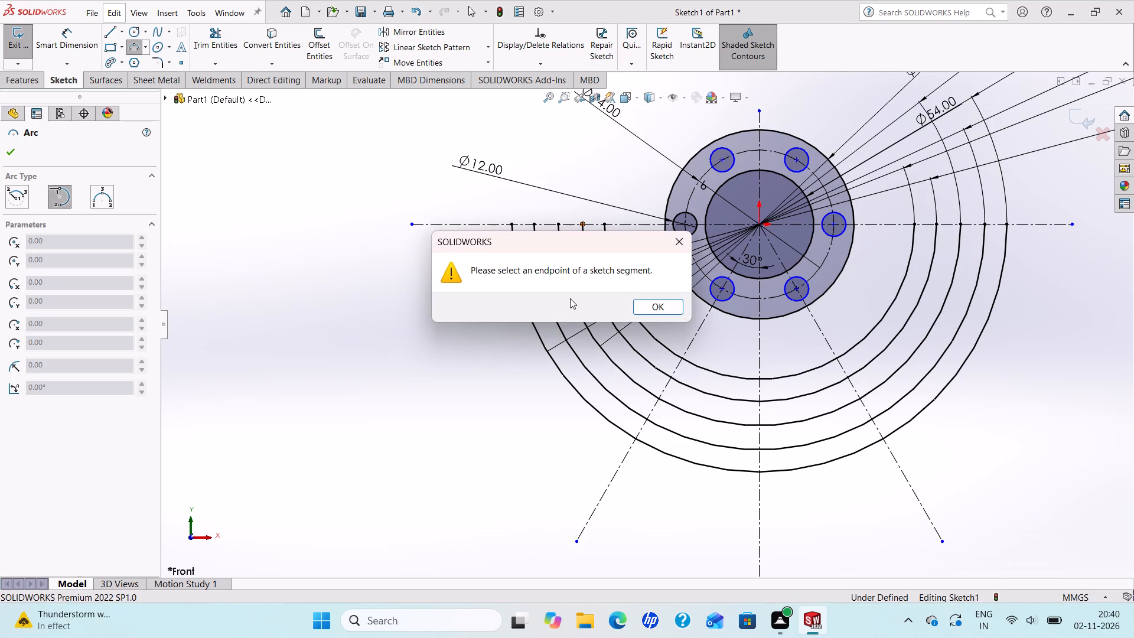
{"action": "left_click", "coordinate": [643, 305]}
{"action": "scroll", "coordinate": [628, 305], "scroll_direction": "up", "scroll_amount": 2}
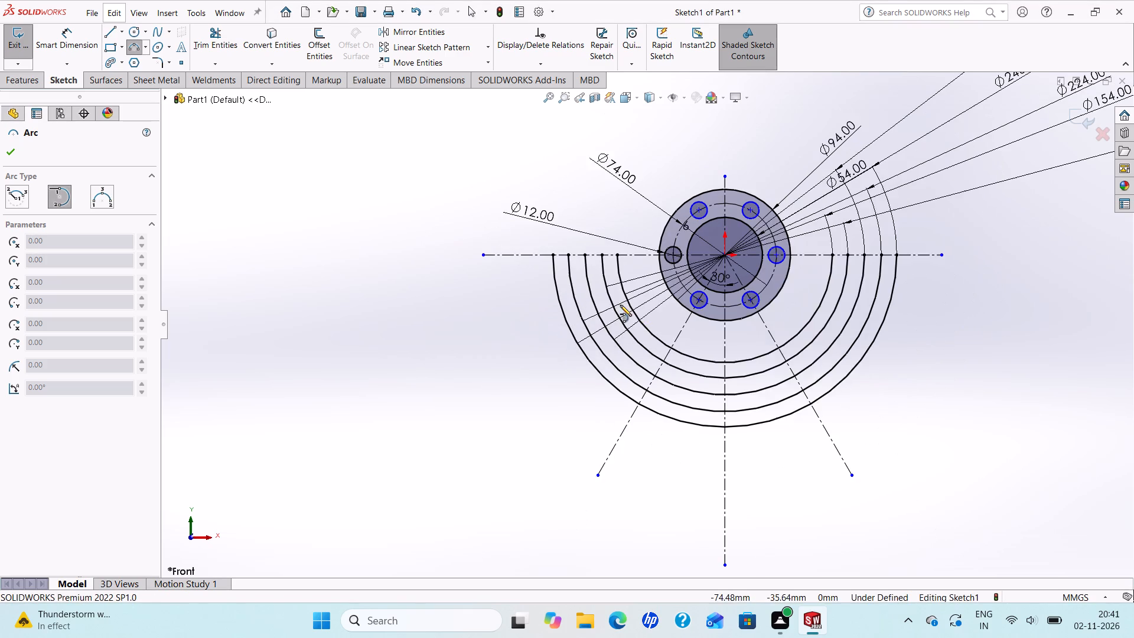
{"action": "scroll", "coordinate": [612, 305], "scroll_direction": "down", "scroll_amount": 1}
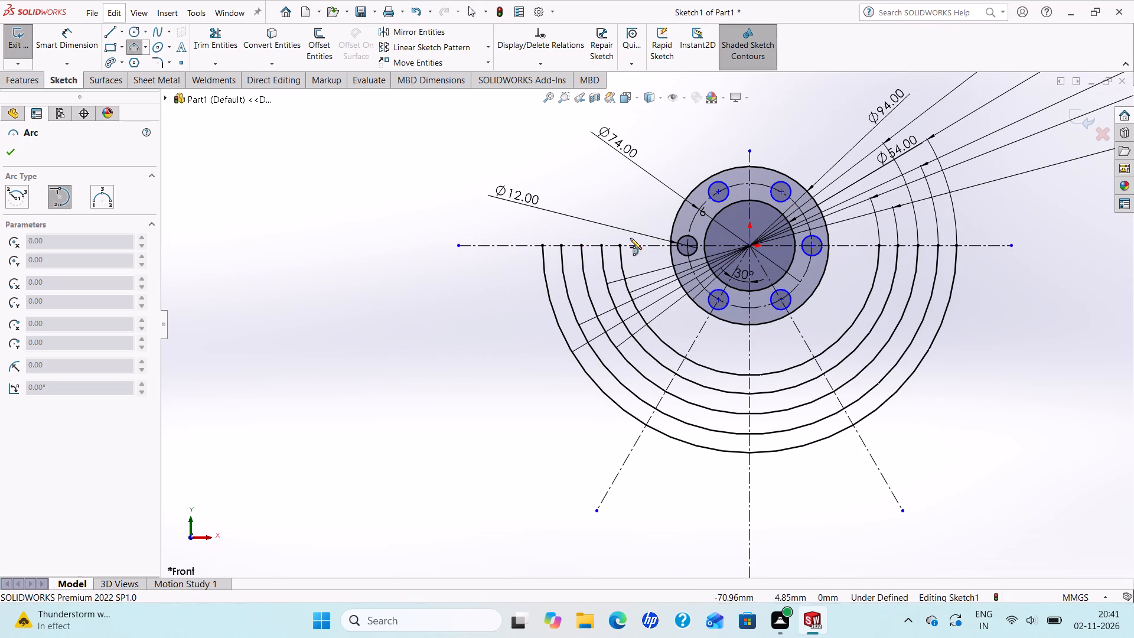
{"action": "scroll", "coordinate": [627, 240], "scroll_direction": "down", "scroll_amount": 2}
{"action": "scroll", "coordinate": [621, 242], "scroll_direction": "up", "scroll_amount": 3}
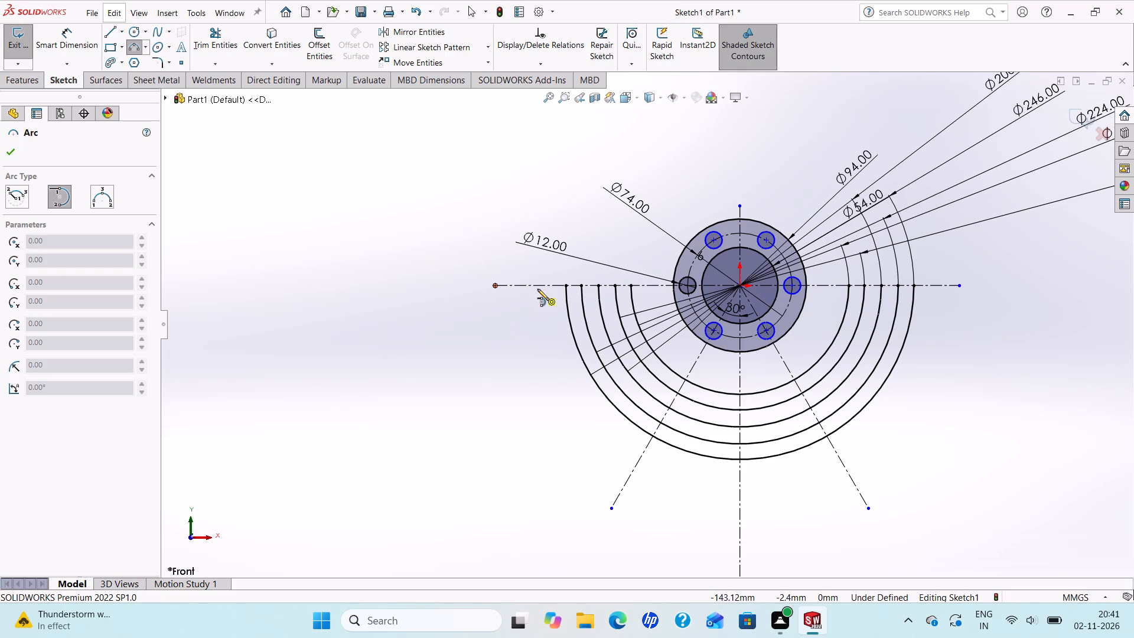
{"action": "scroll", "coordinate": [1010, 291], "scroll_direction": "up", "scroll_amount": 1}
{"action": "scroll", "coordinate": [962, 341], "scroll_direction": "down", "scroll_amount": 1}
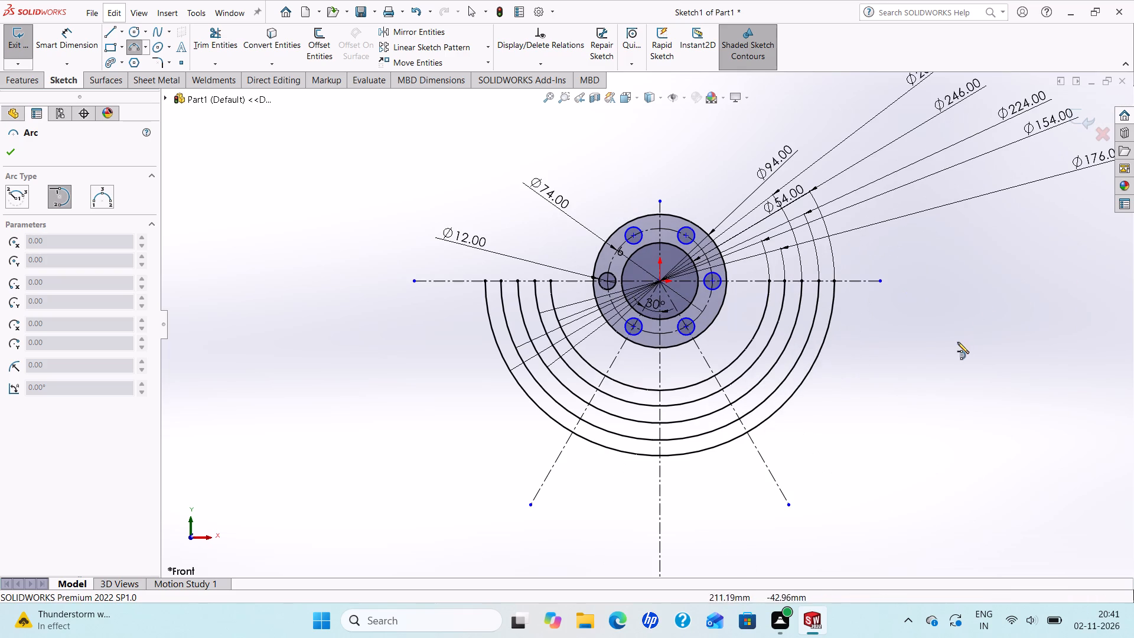
Start a new construction centreline in the sketch.
{"action": "left_click", "coordinate": [123, 34]}
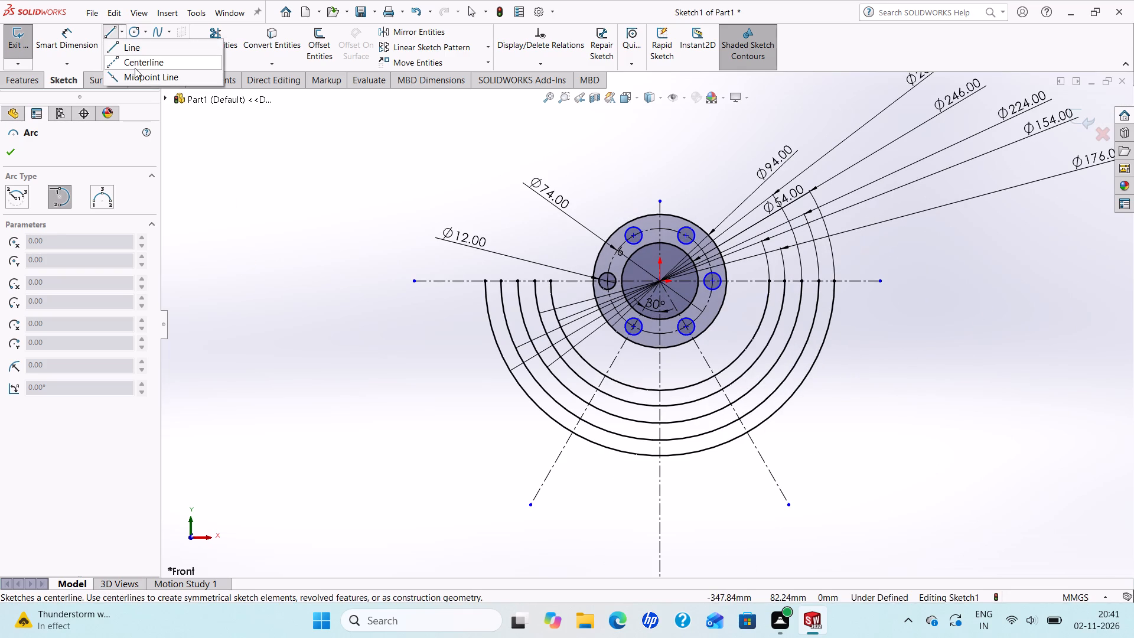
{"action": "left_click", "coordinate": [135, 65]}
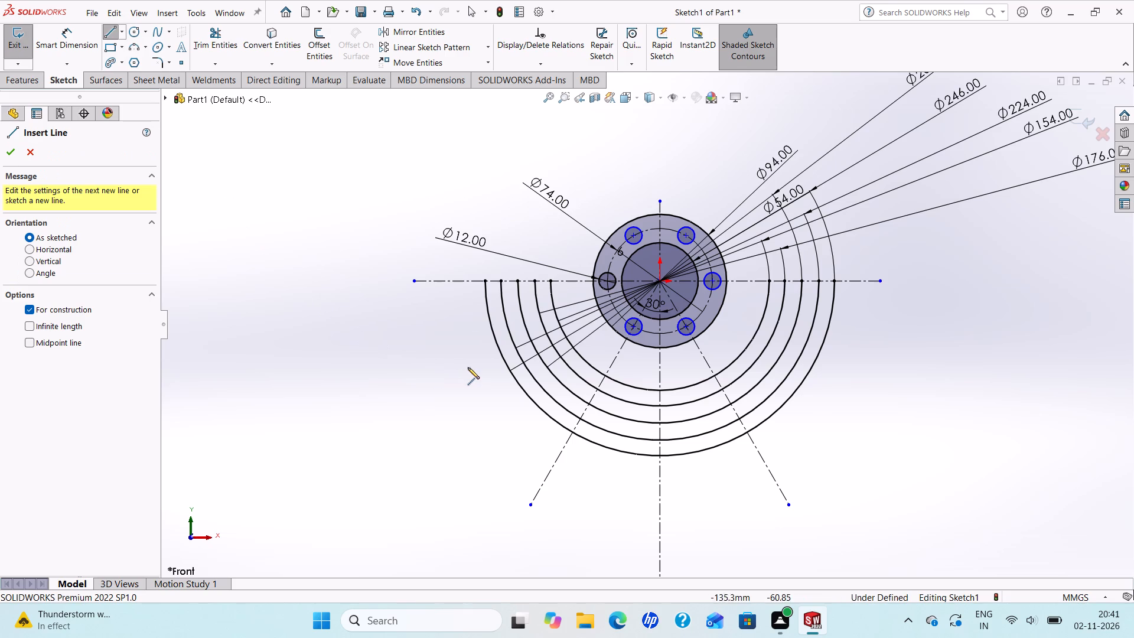
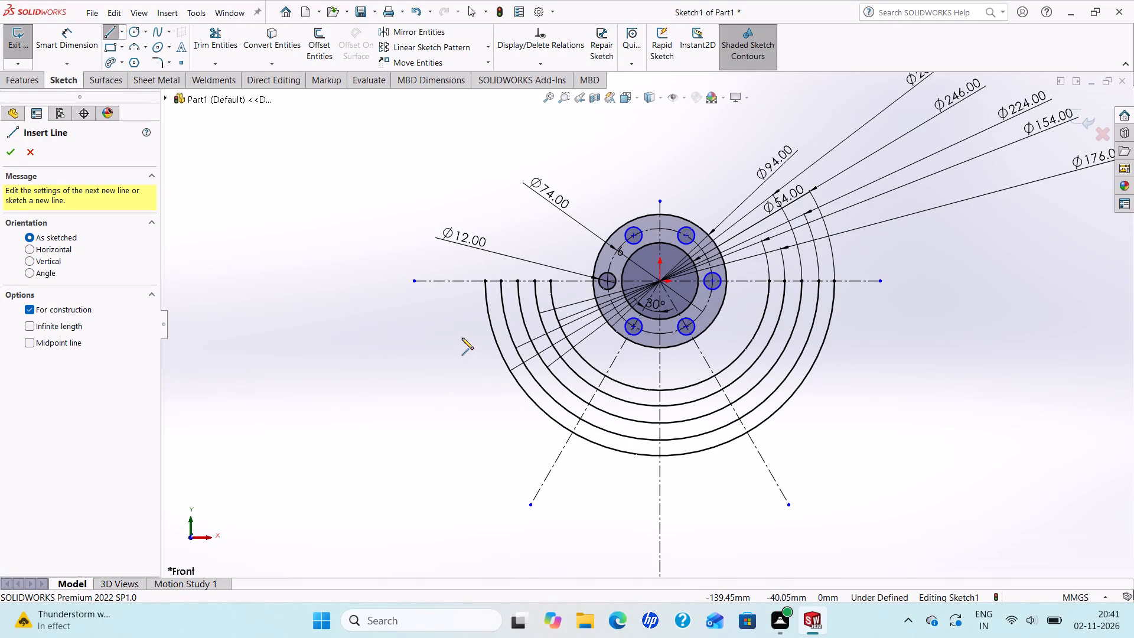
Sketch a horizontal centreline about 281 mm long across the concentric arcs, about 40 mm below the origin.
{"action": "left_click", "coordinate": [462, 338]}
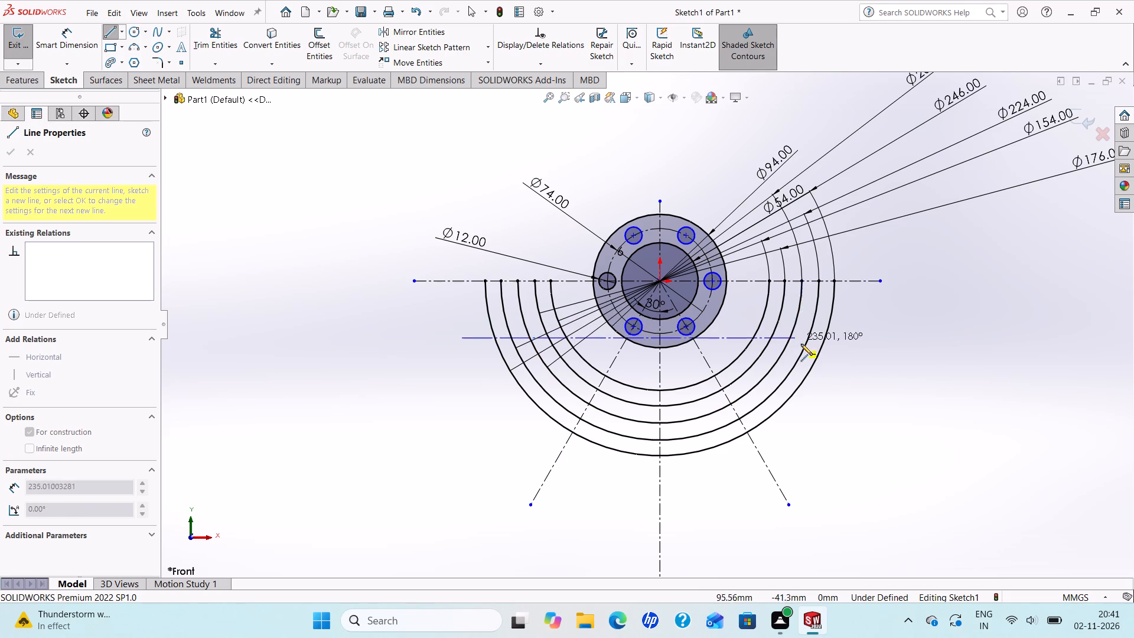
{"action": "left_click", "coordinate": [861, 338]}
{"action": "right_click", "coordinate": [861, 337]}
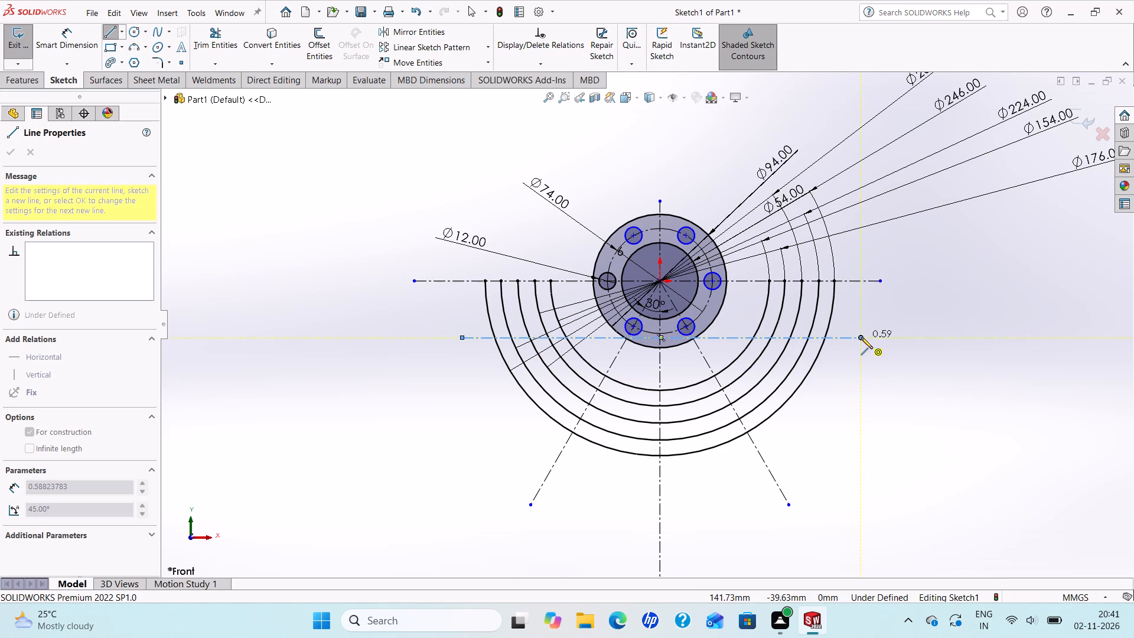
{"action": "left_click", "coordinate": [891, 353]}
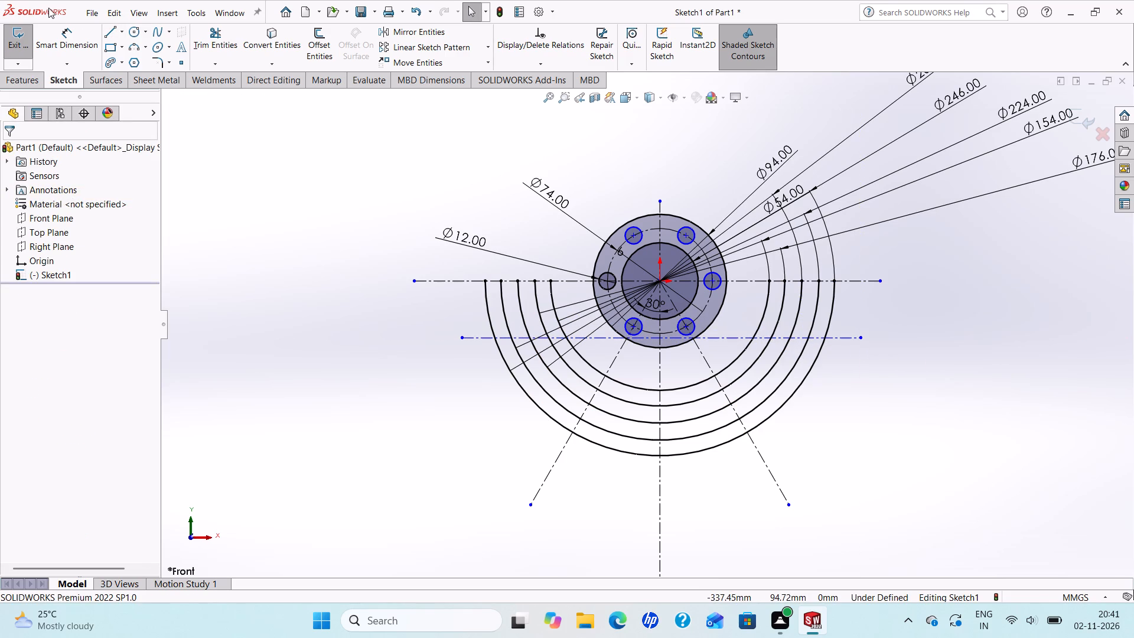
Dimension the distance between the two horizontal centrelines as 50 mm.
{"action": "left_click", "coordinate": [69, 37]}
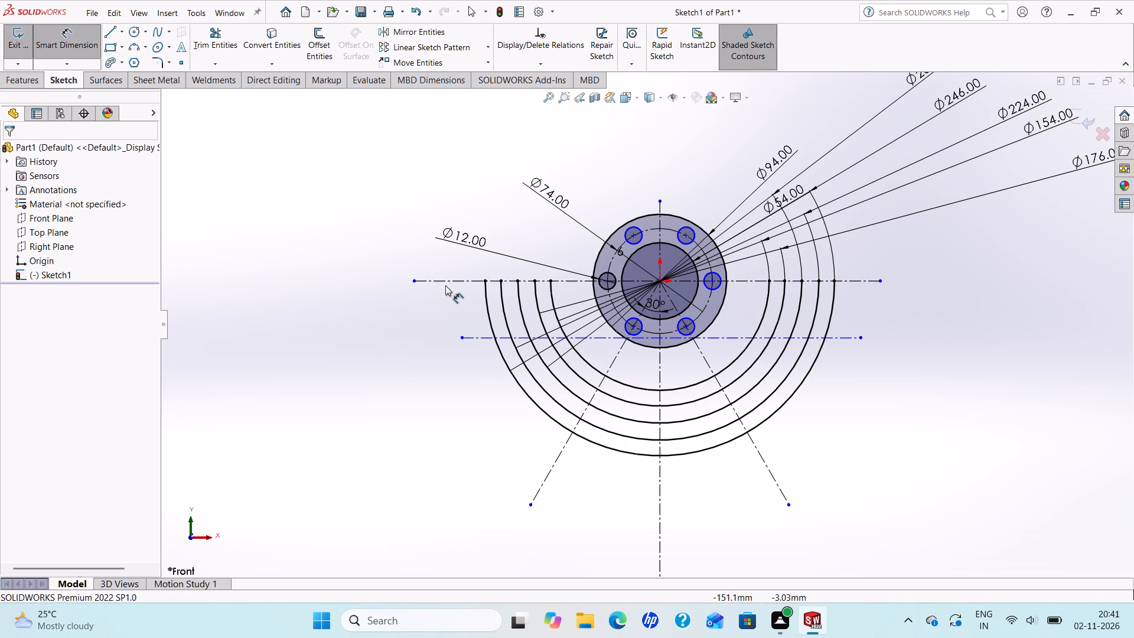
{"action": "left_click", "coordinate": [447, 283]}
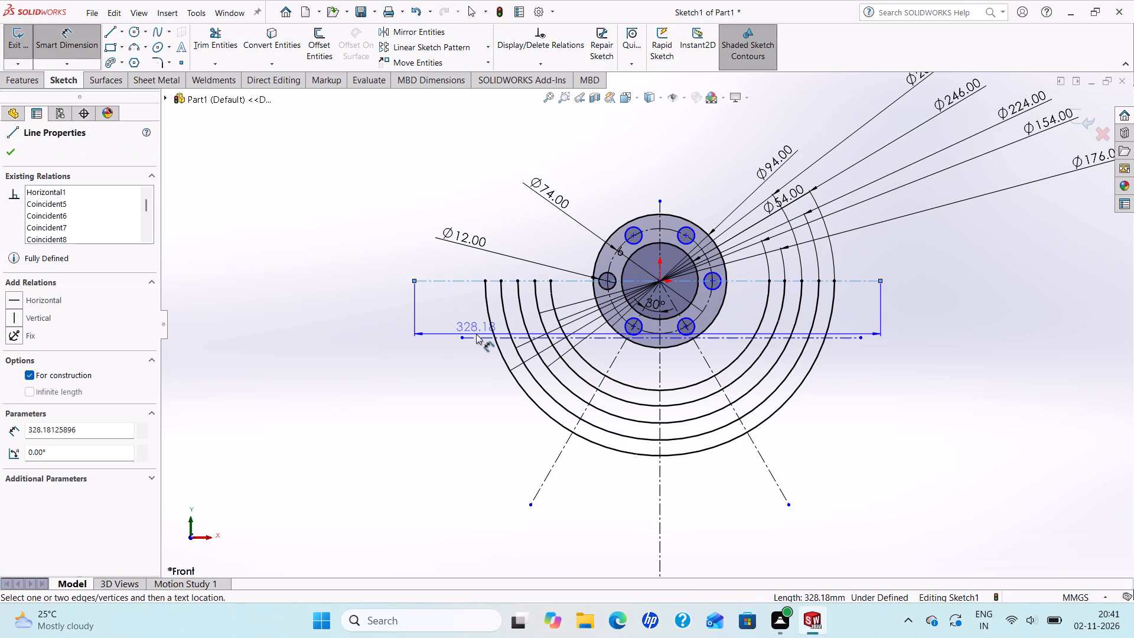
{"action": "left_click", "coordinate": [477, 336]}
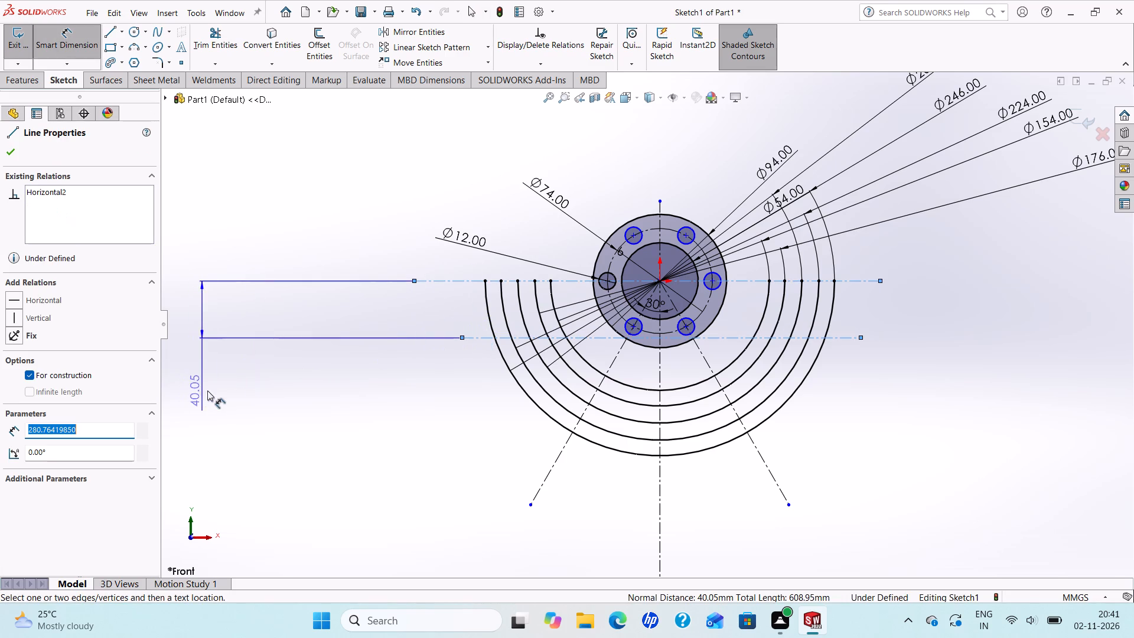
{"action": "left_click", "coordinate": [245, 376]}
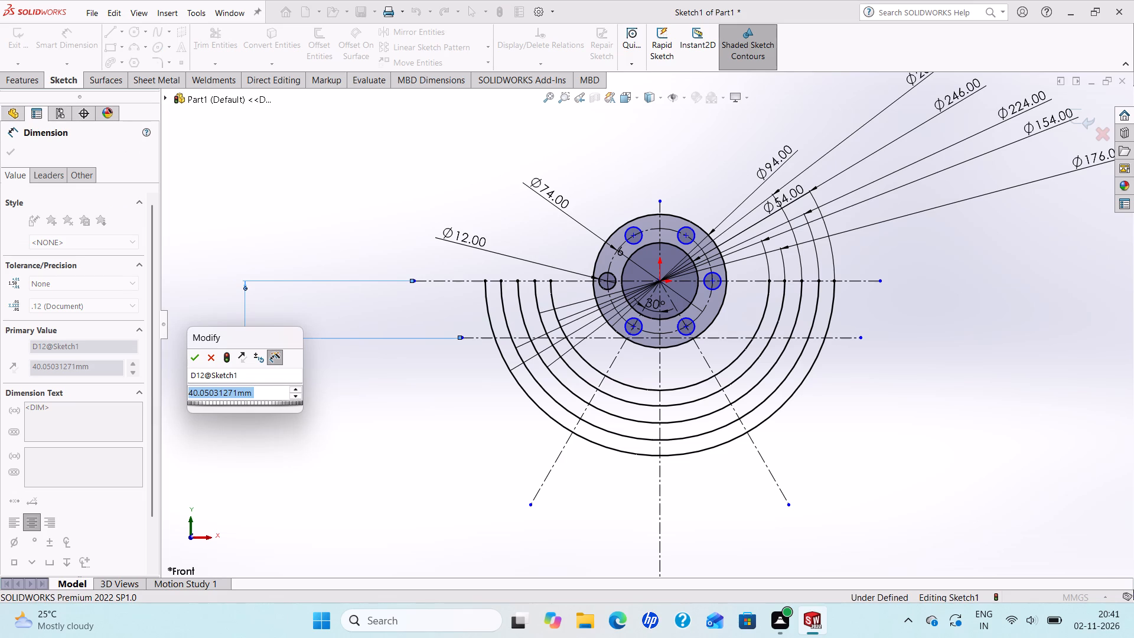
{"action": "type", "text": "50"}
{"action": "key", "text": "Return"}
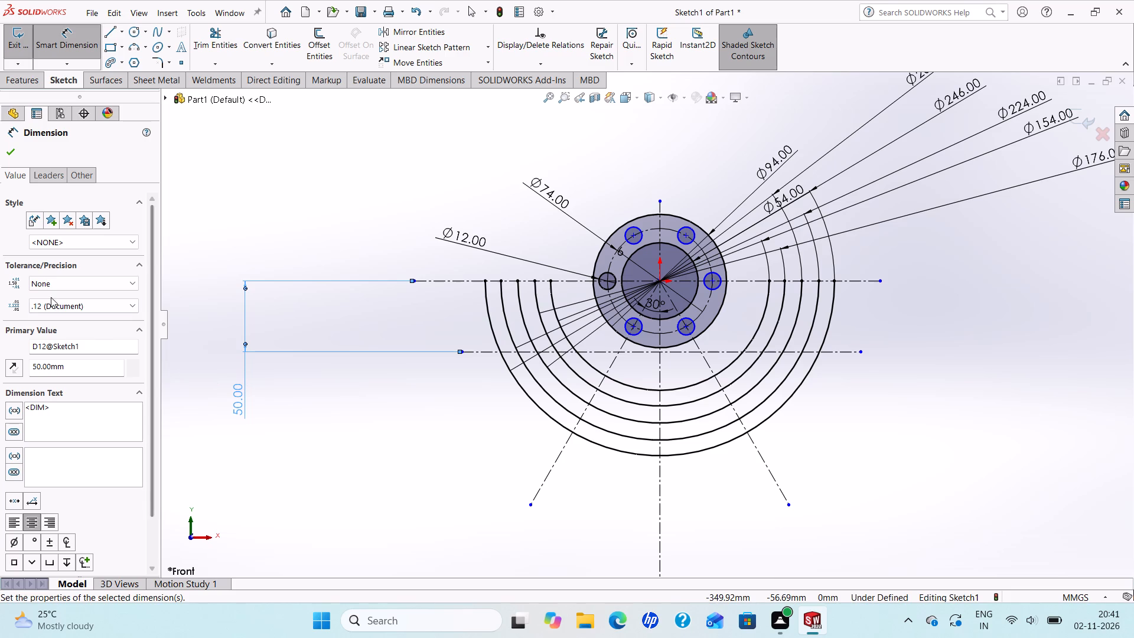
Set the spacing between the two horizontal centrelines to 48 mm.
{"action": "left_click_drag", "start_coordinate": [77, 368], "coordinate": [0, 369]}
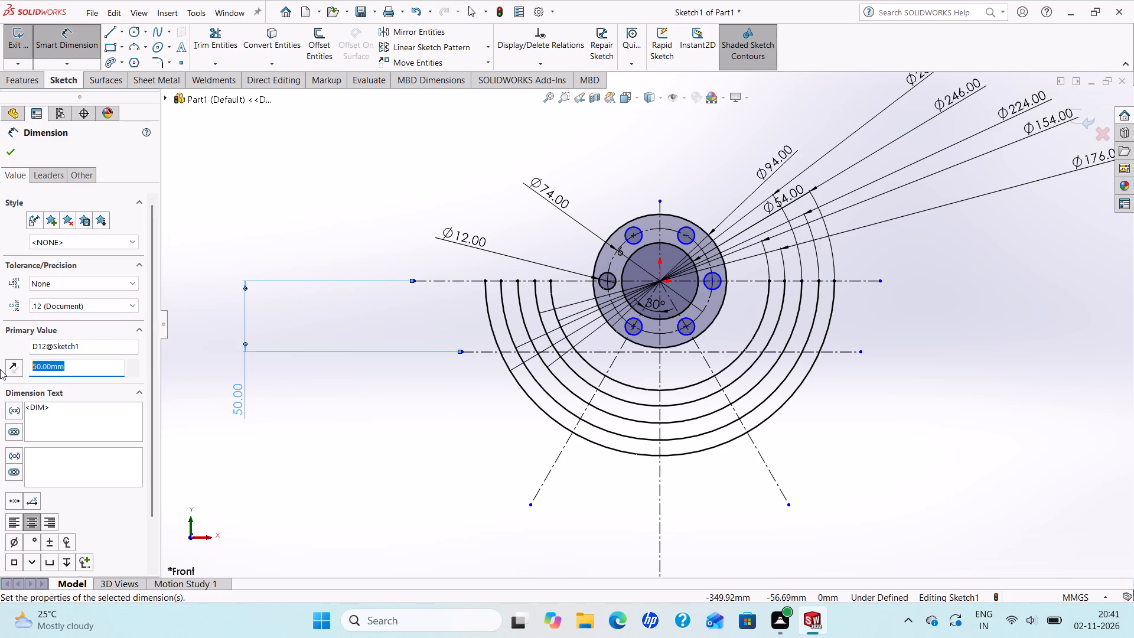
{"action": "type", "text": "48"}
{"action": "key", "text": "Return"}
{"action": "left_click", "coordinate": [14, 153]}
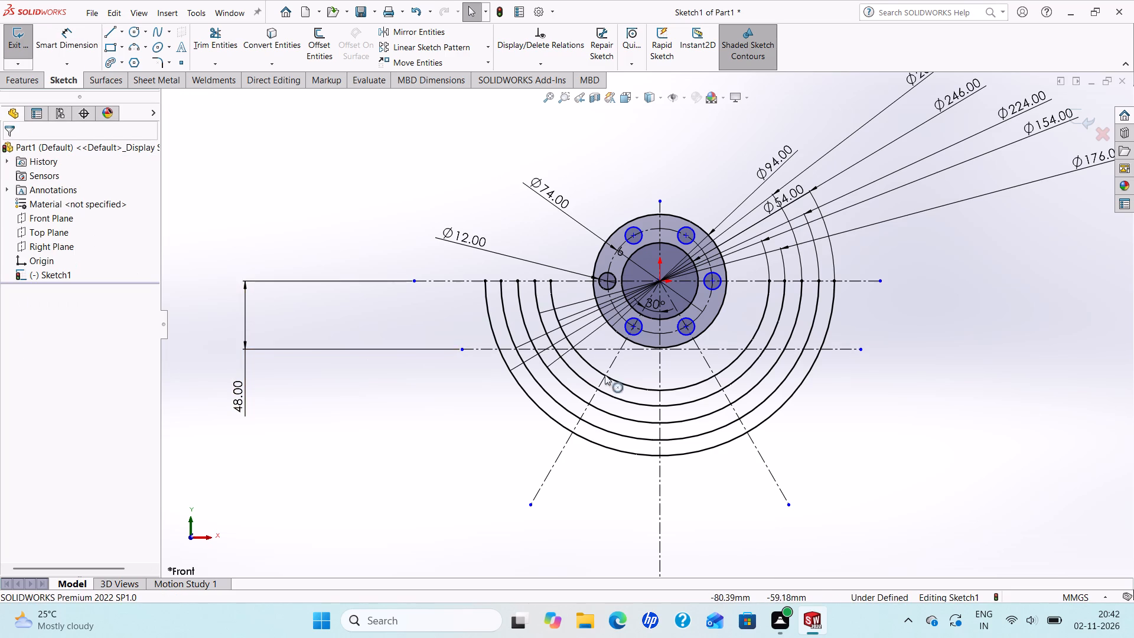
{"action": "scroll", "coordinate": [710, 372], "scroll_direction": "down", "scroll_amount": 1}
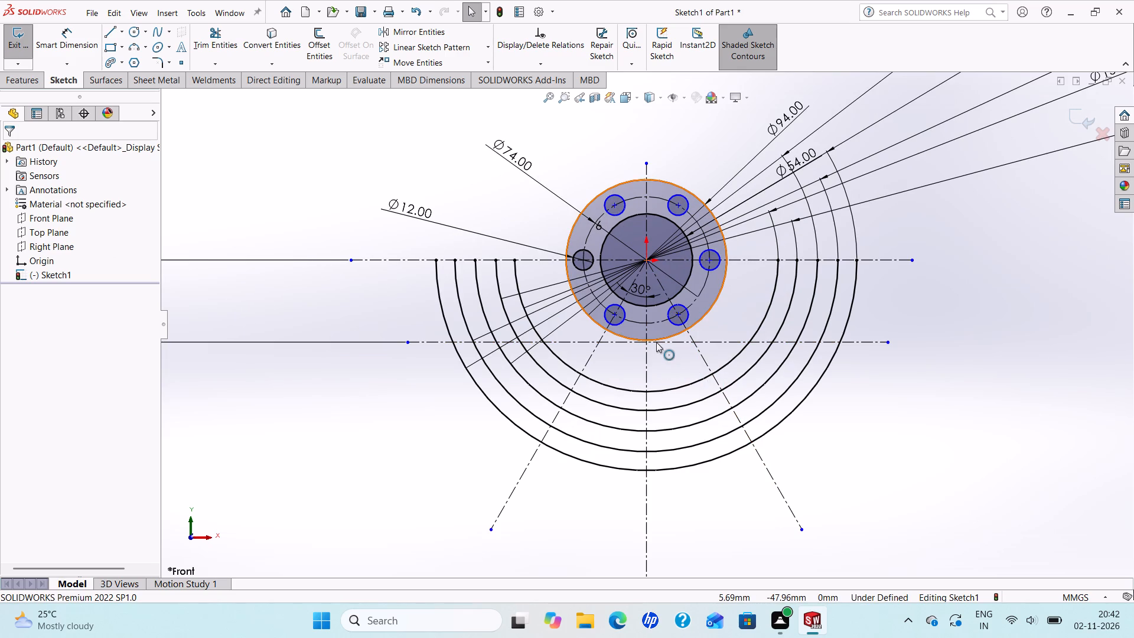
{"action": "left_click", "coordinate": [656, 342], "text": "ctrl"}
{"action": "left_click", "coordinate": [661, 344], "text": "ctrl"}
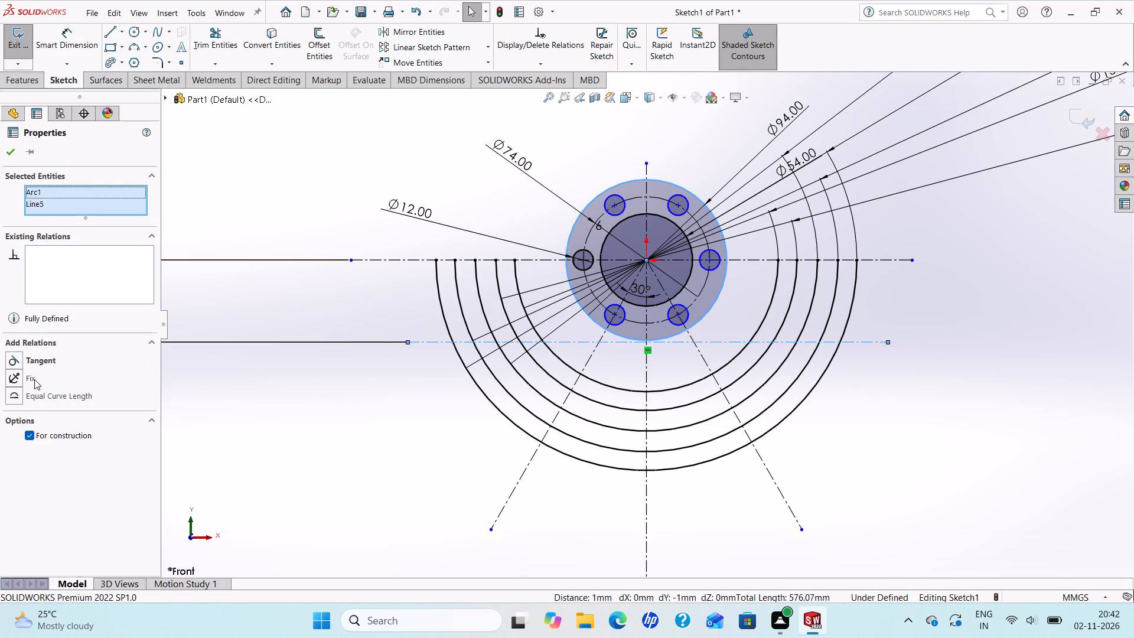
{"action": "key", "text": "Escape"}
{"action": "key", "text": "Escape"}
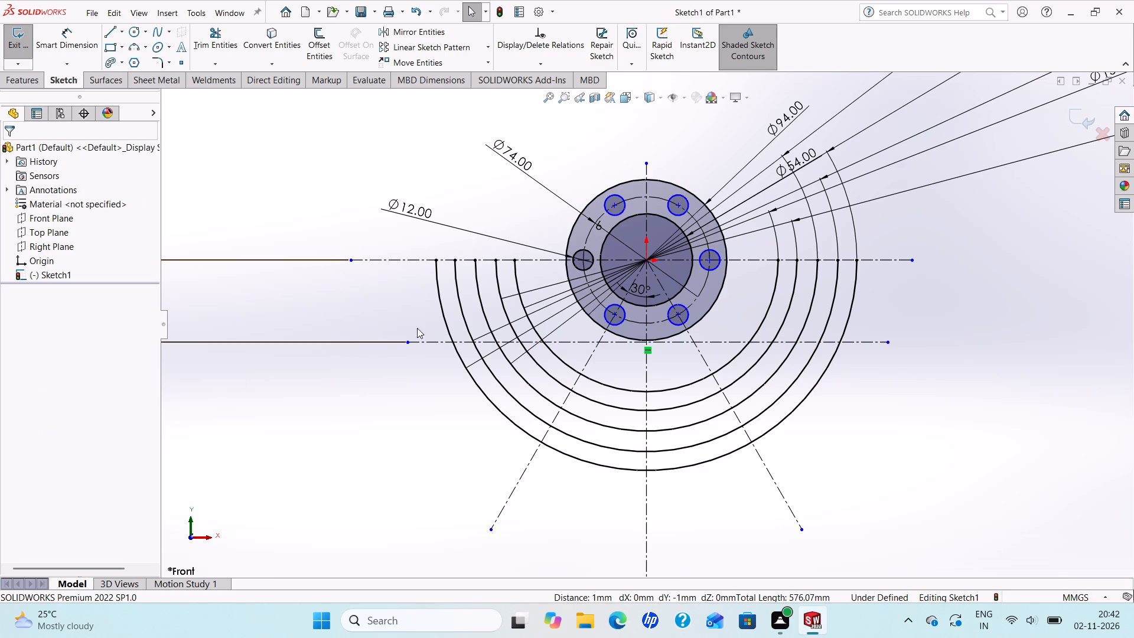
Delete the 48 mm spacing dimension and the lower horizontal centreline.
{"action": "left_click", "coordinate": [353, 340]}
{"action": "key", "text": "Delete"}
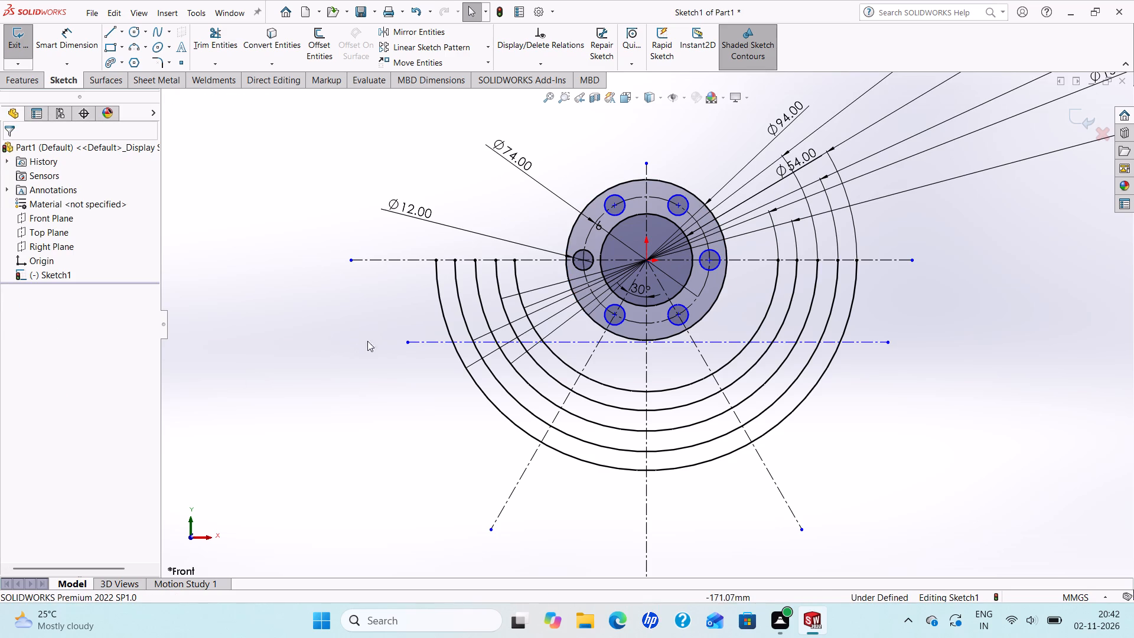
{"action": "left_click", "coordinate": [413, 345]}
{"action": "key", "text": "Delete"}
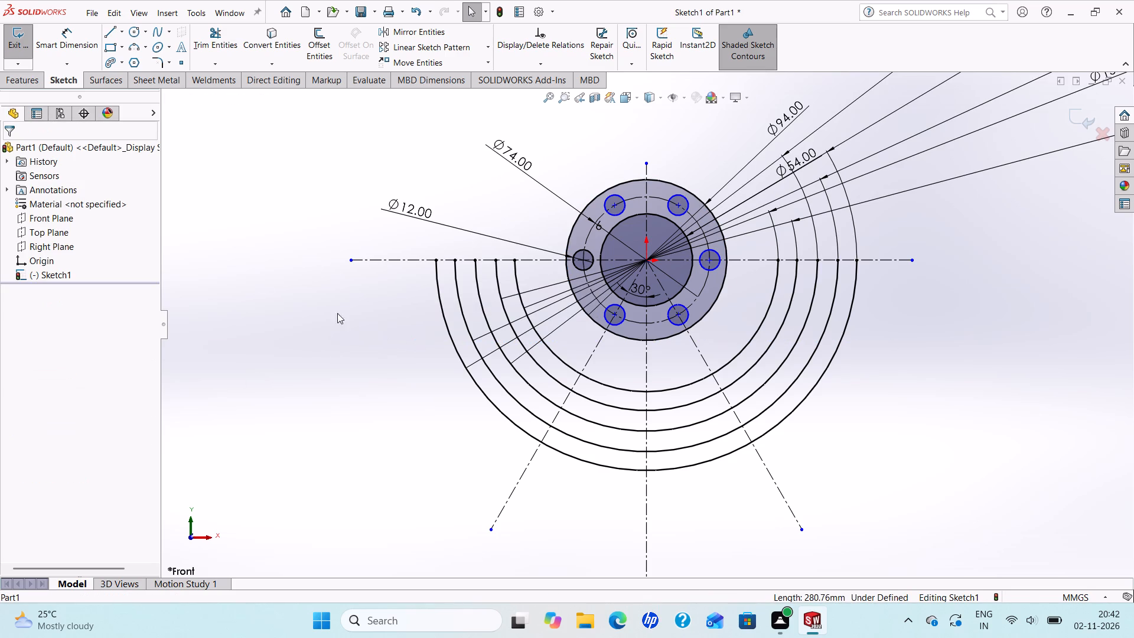
Sketch a horizontal centreline about 138 mm long from the 94 mm circle's bottom point, running right beyond the outermost arc.
{"action": "left_click", "coordinate": [118, 34]}
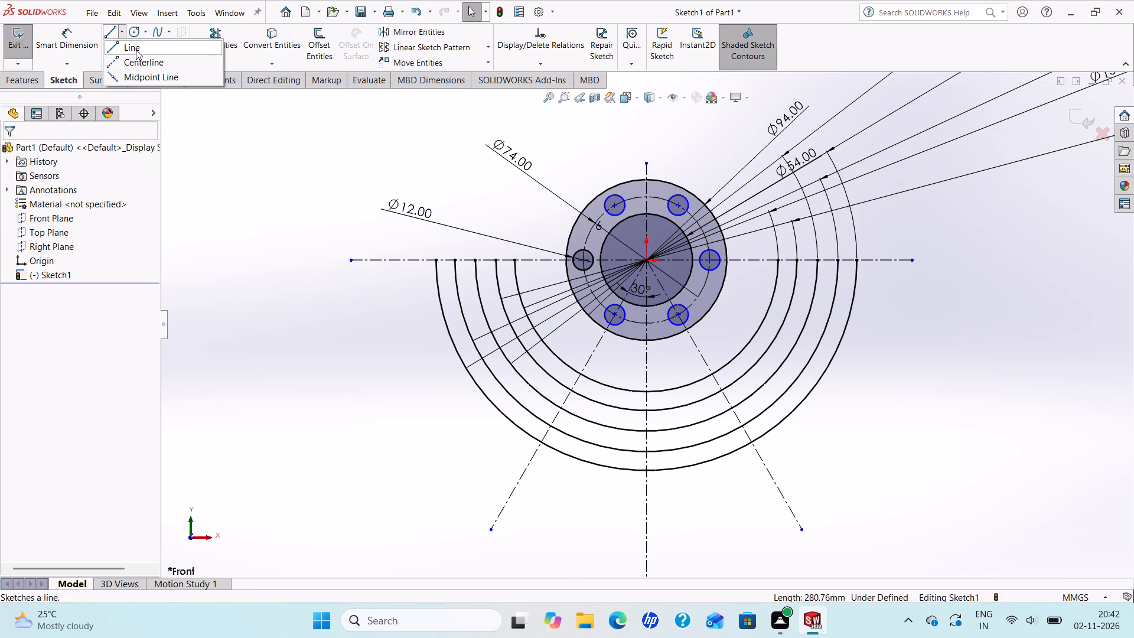
{"action": "left_click", "coordinate": [136, 57]}
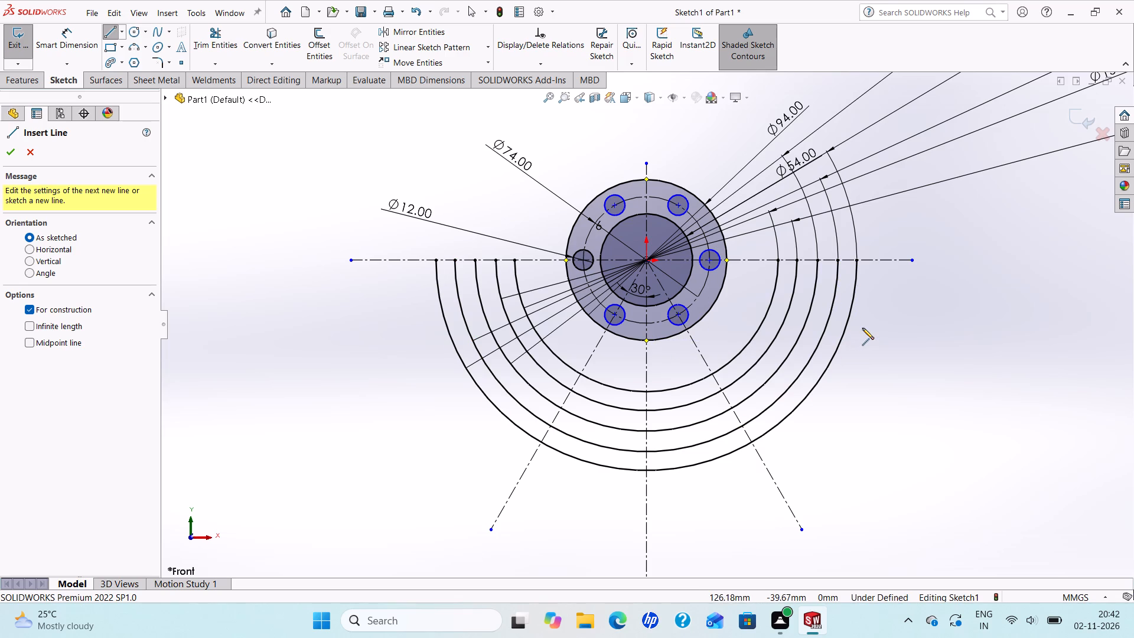
{"action": "left_click", "coordinate": [645, 341]}
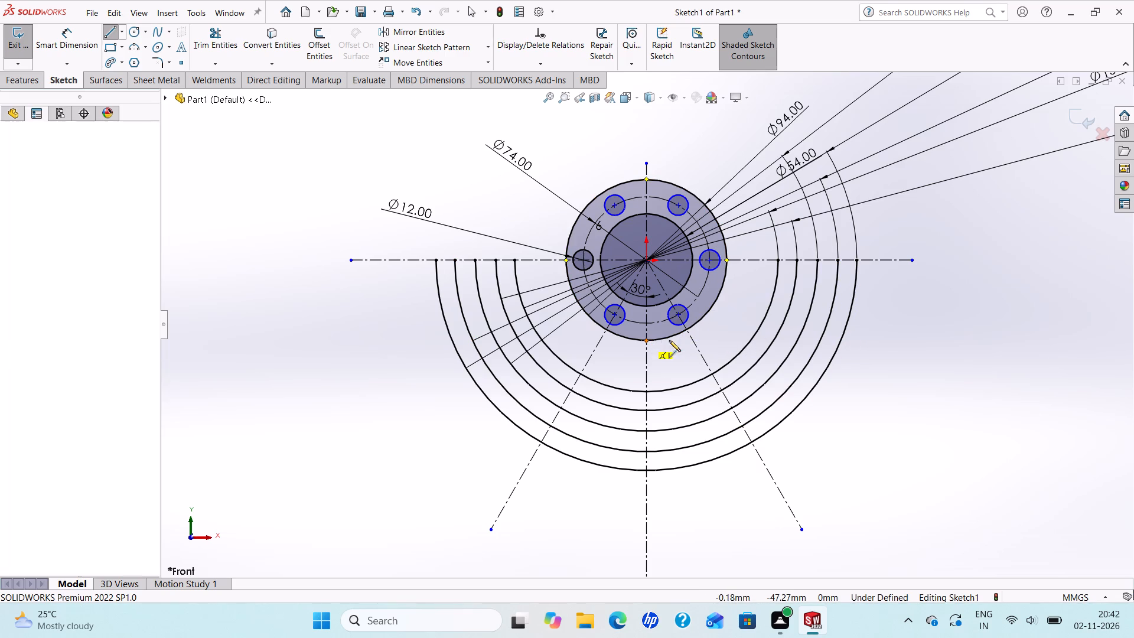
{"action": "left_click", "coordinate": [882, 341]}
{"action": "right_click", "coordinate": [882, 341]}
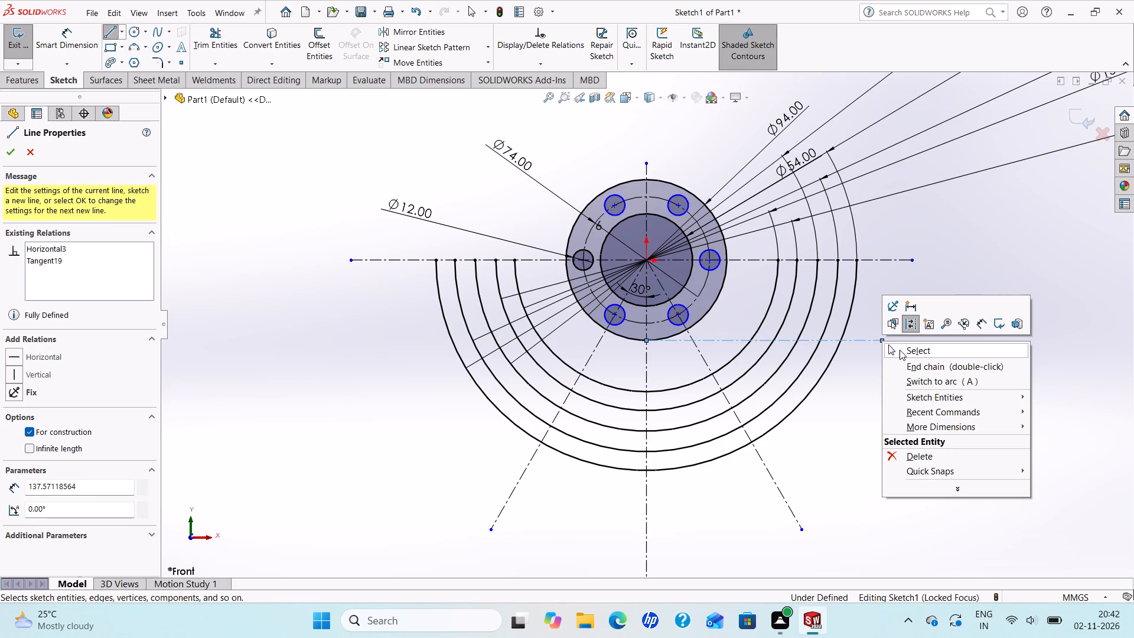
{"action": "left_click", "coordinate": [900, 350]}
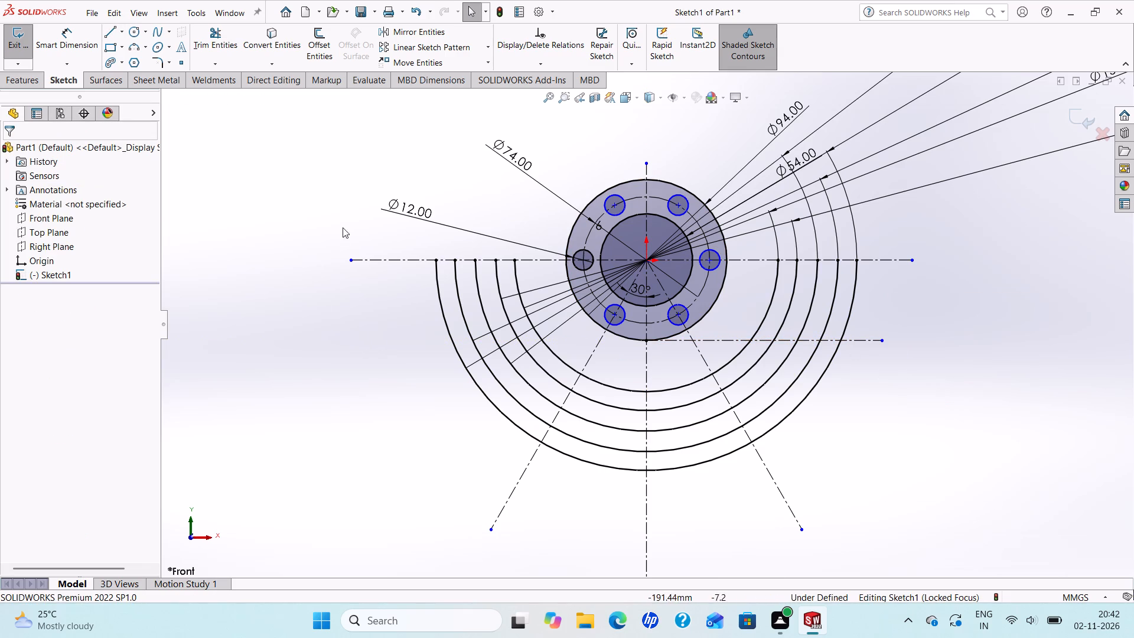
Mirror the lower horizontal centreline about the vertical centreline, keeping the original.
{"action": "left_click", "coordinate": [405, 36]}
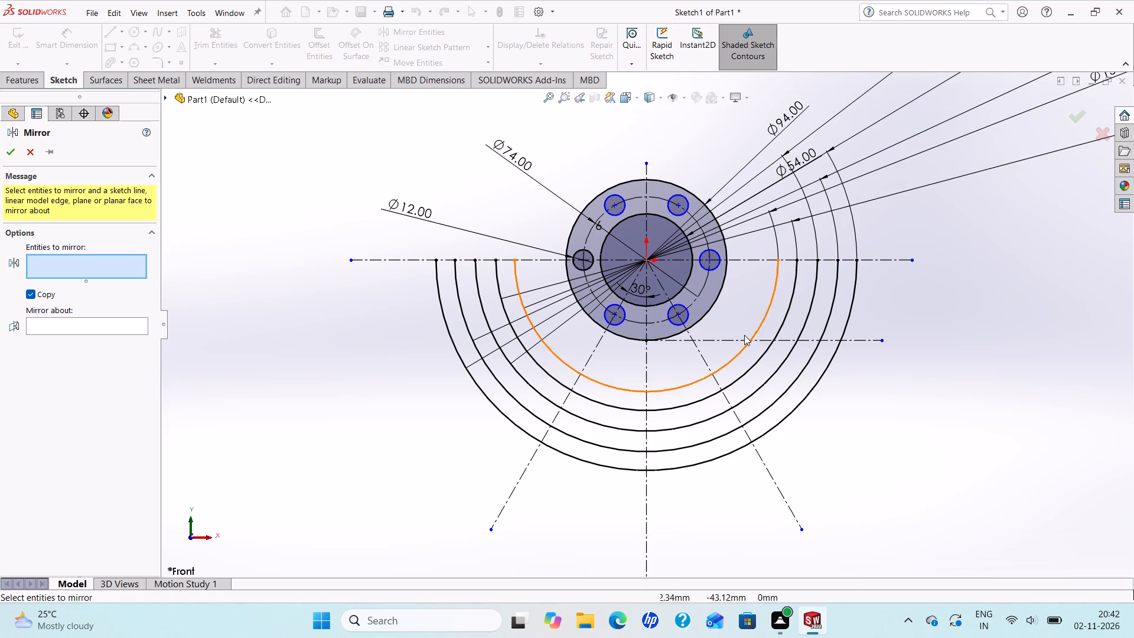
{"action": "left_click", "coordinate": [737, 338]}
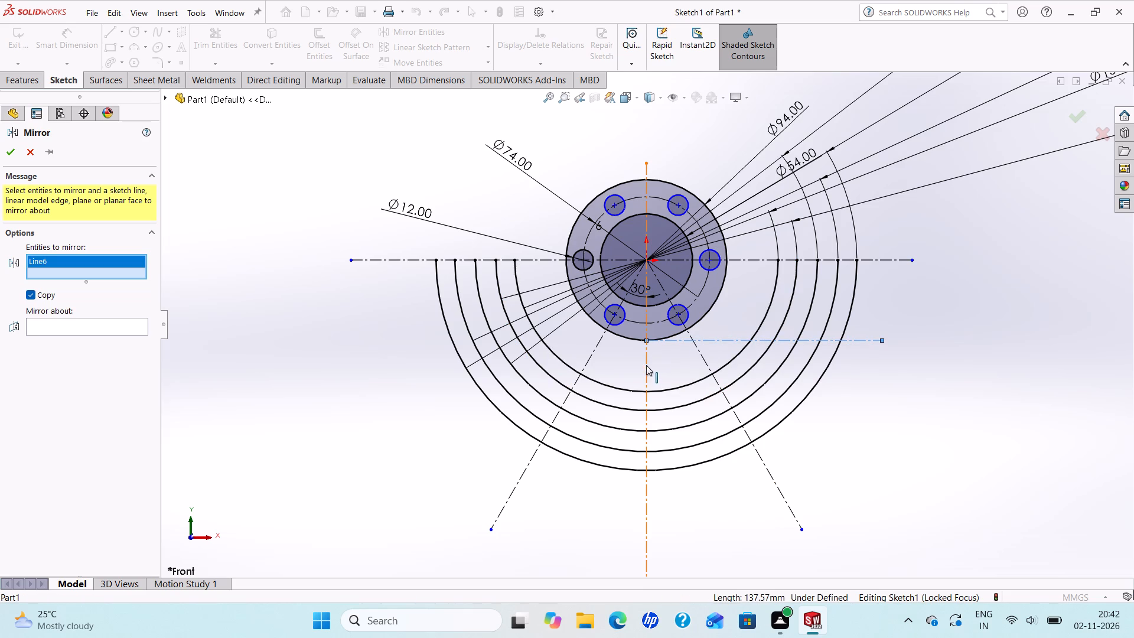
{"action": "left_click", "coordinate": [103, 323]}
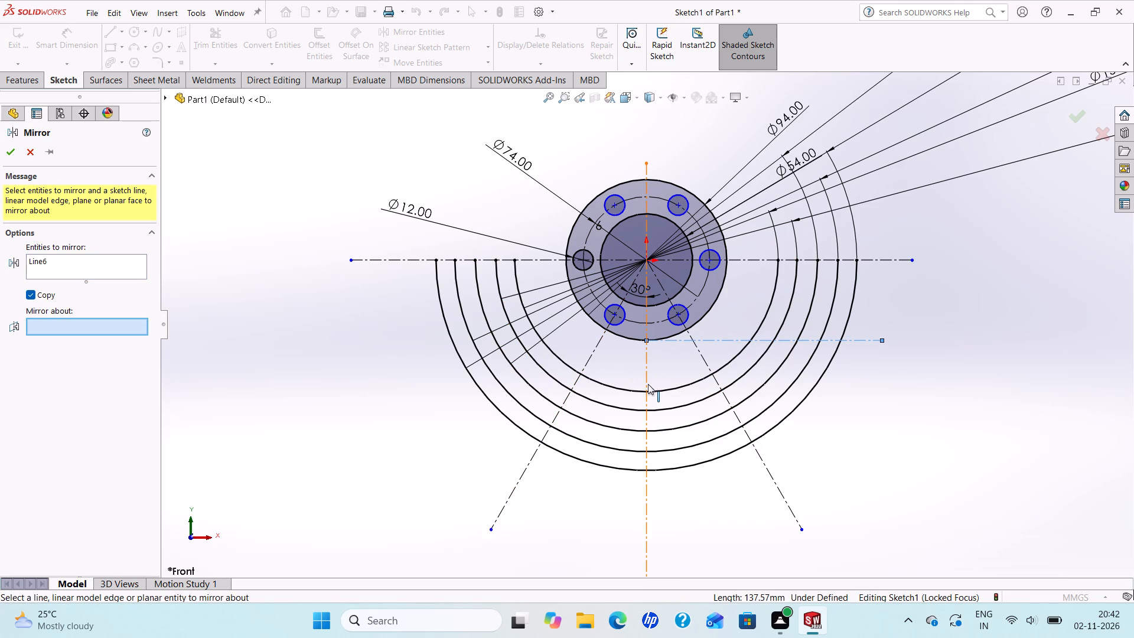
{"action": "left_click", "coordinate": [648, 384]}
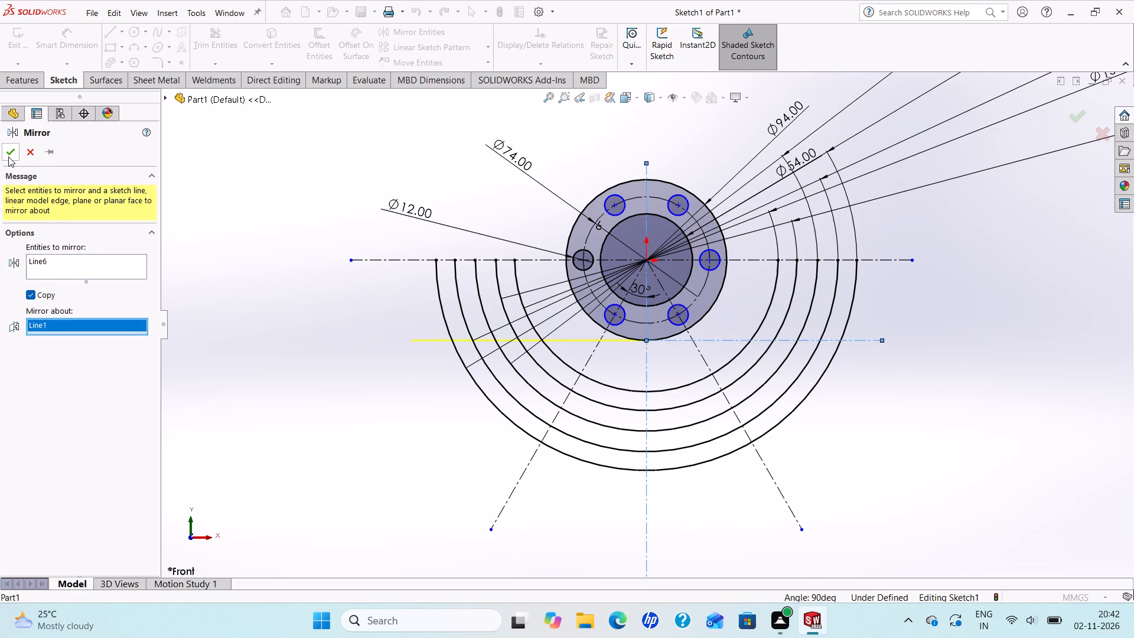
{"action": "left_click", "coordinate": [8, 157]}
Power trim both ends of all five concentric arcs back to the horizontal centreline tangent to the 94 mm circle.
{"action": "scroll", "coordinate": [545, 344], "scroll_direction": "up", "scroll_amount": 1}
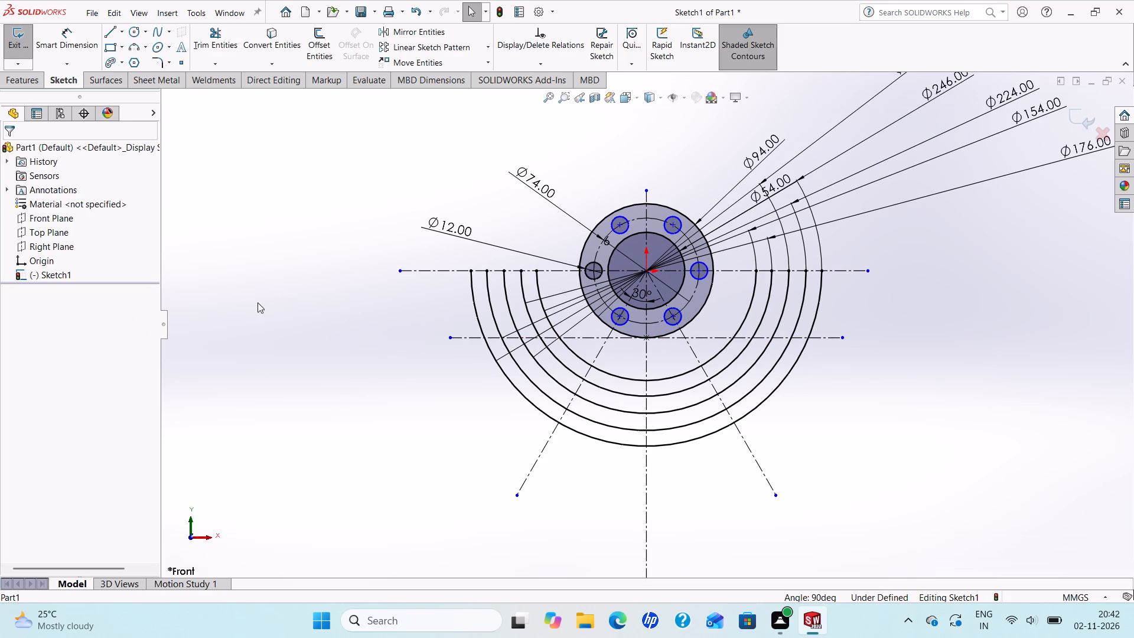
{"action": "left_click", "coordinate": [208, 38]}
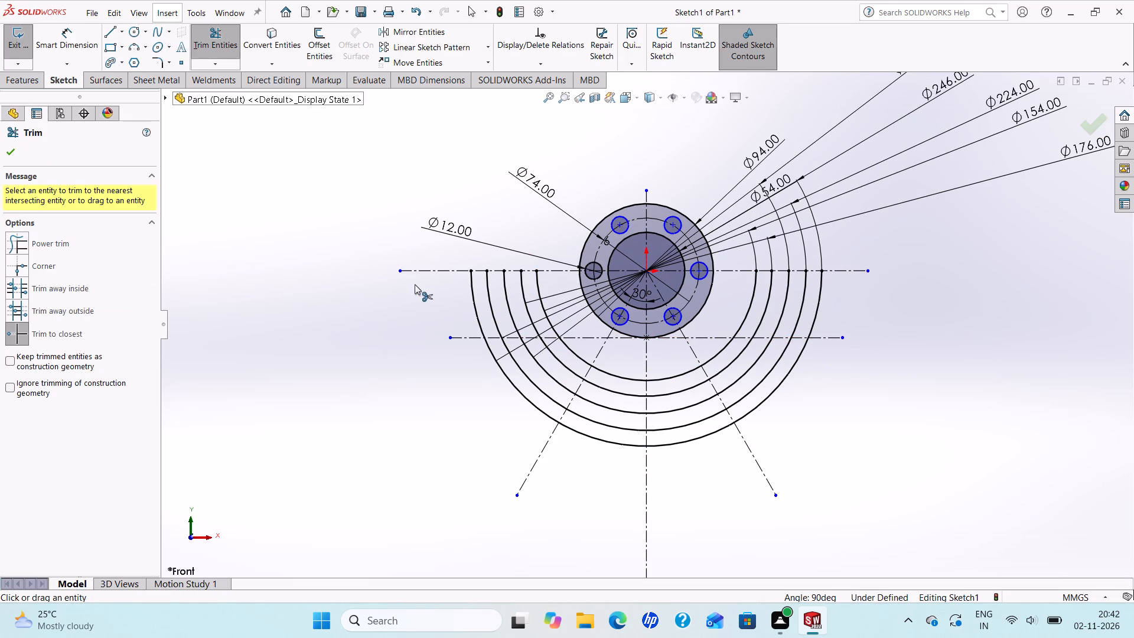
{"action": "left_click", "coordinate": [35, 245]}
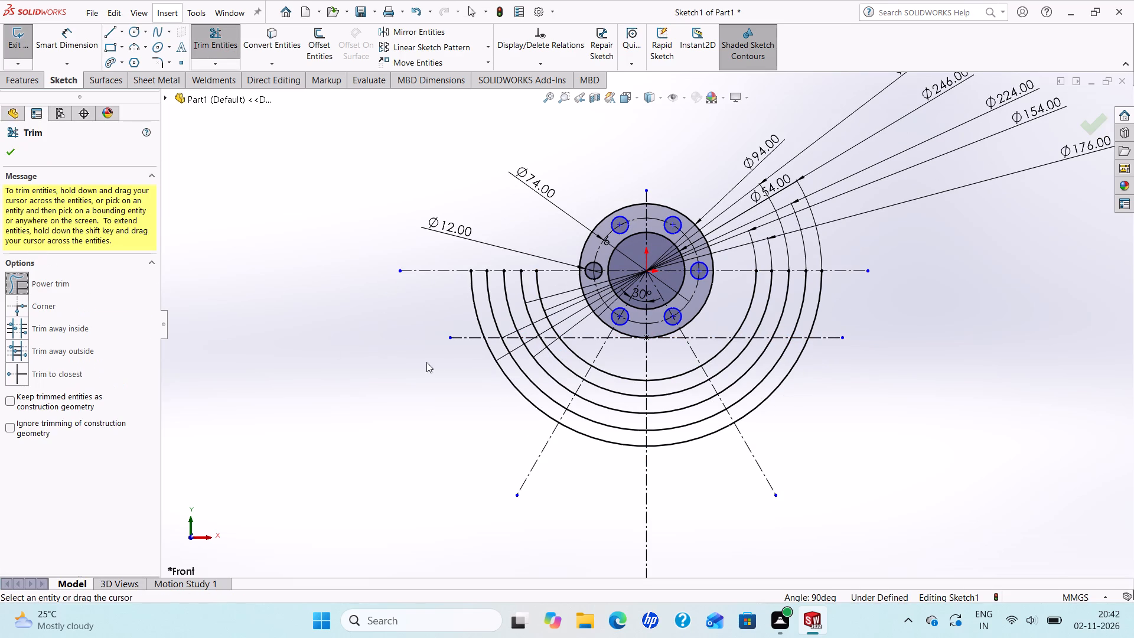
{"action": "left_click_drag", "start_coordinate": [546, 285], "coordinate": [539, 289]}
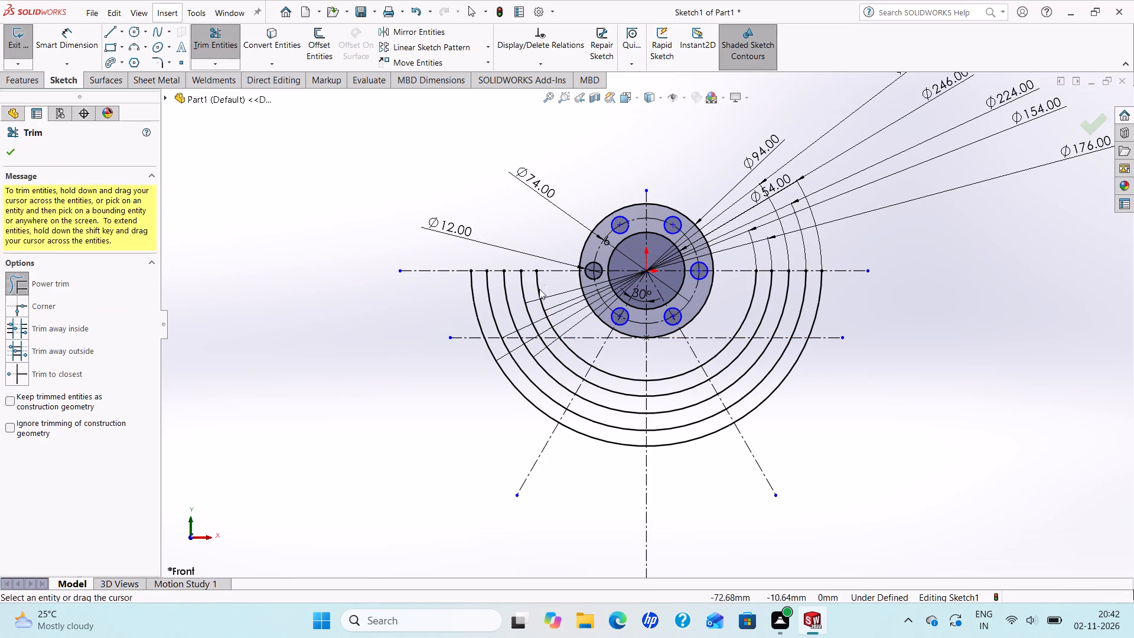
{"action": "left_click_drag", "start_coordinate": [539, 289], "coordinate": [436, 318]}
{"action": "scroll", "coordinate": [743, 302], "scroll_direction": "down", "scroll_amount": 1}
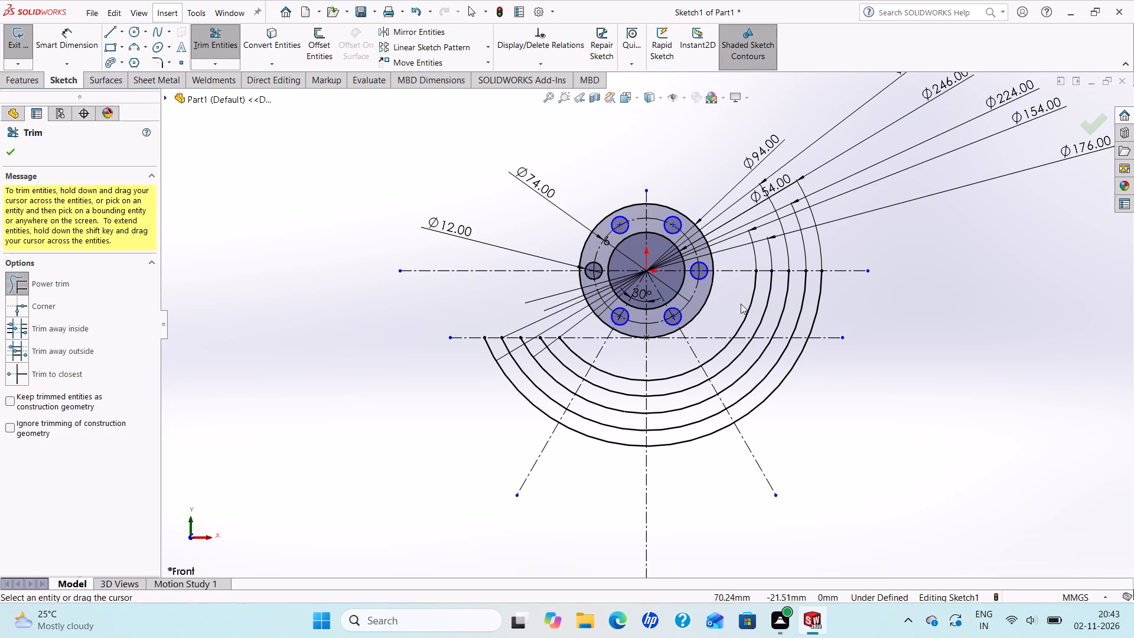
{"action": "left_click_drag", "start_coordinate": [738, 301], "coordinate": [845, 299]}
{"action": "left_click", "coordinate": [15, 145]}
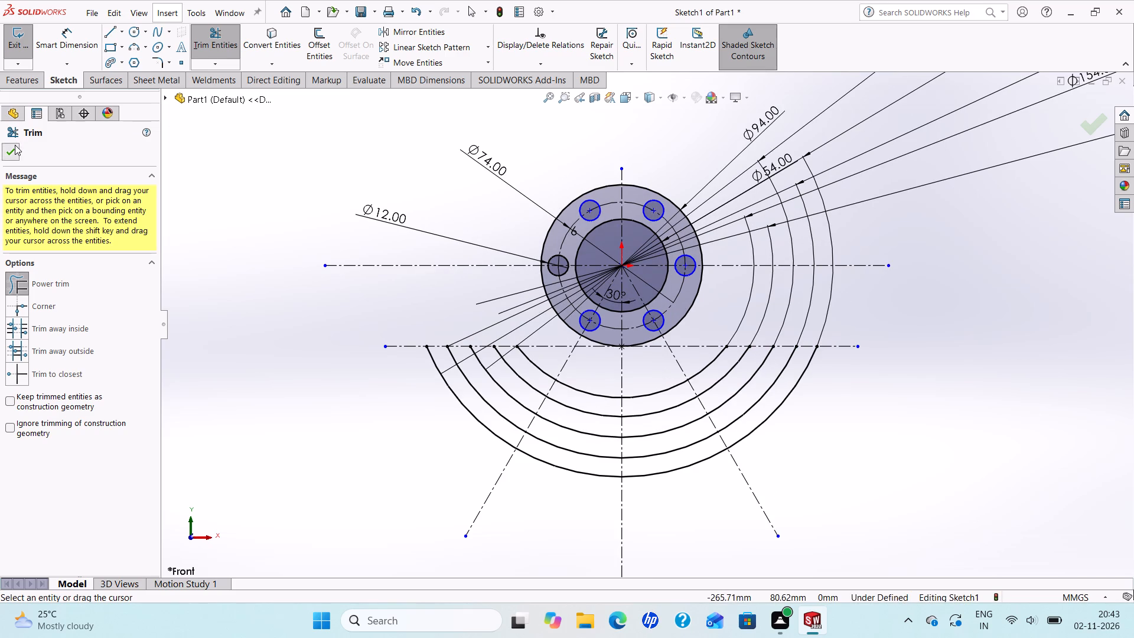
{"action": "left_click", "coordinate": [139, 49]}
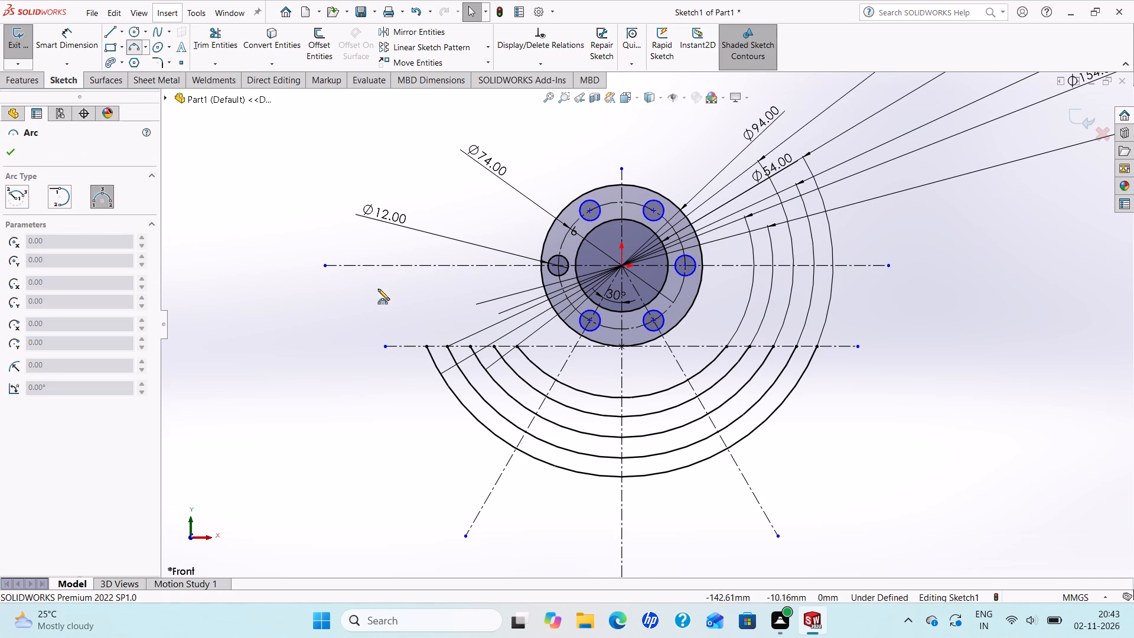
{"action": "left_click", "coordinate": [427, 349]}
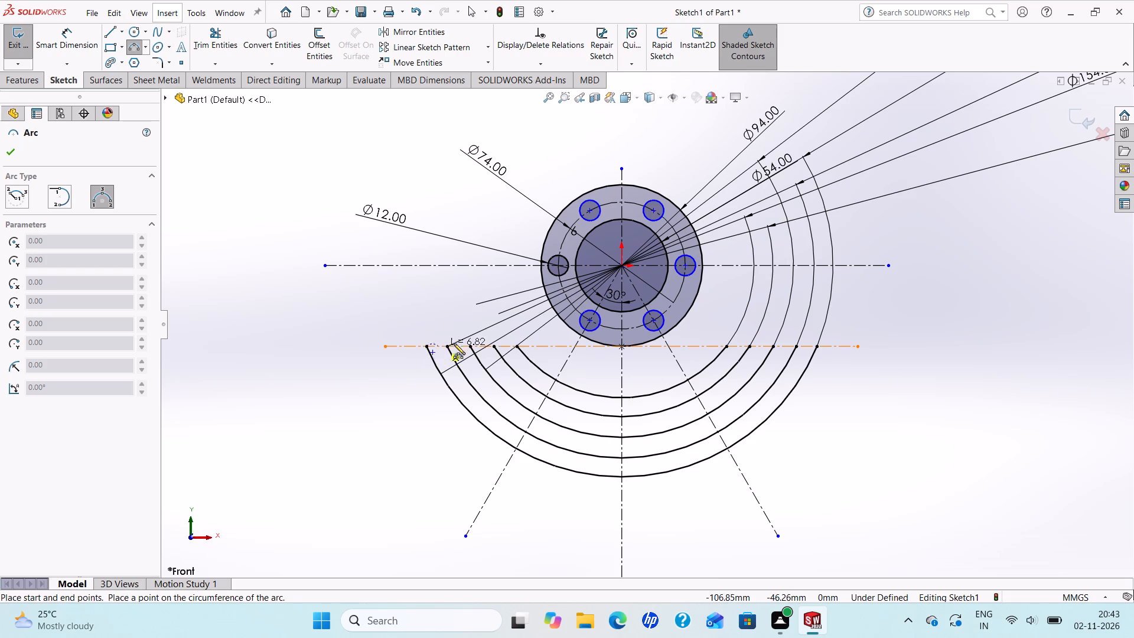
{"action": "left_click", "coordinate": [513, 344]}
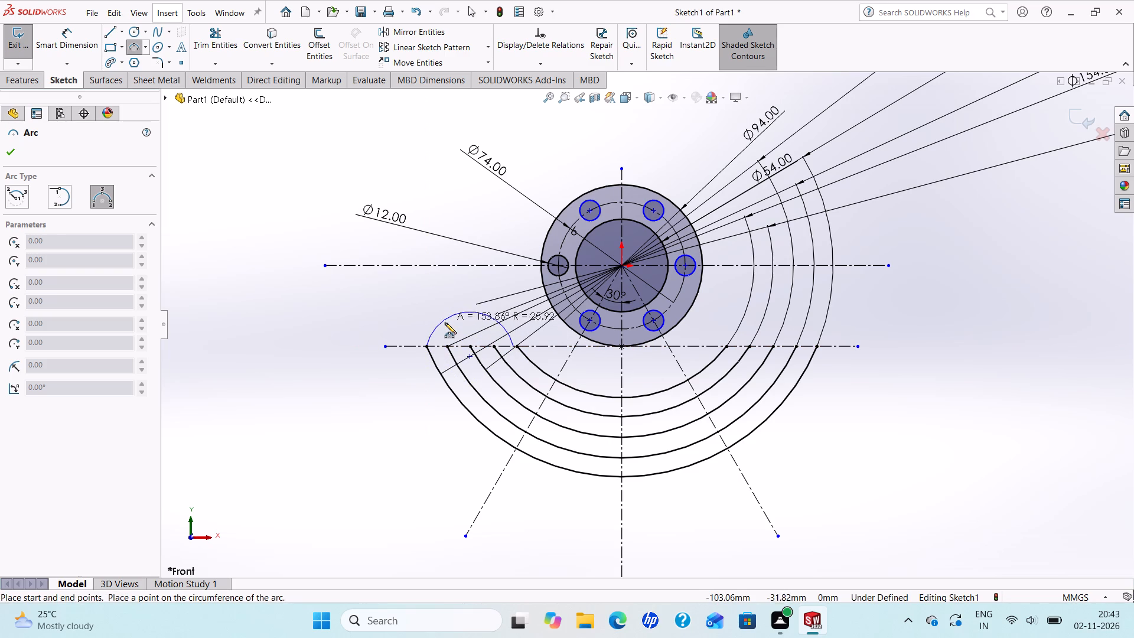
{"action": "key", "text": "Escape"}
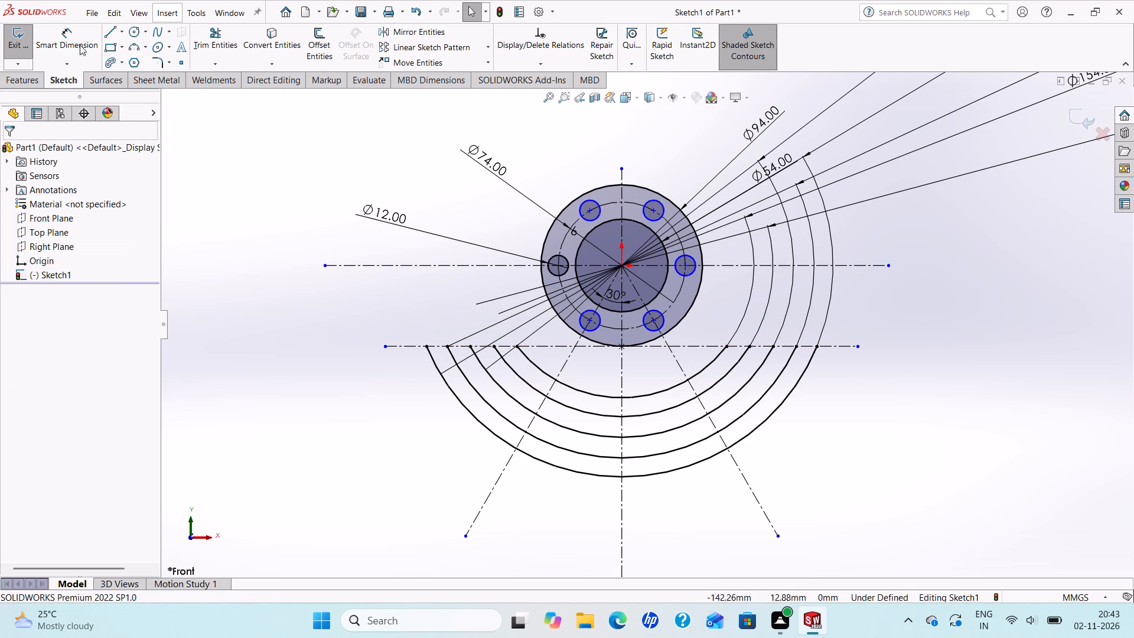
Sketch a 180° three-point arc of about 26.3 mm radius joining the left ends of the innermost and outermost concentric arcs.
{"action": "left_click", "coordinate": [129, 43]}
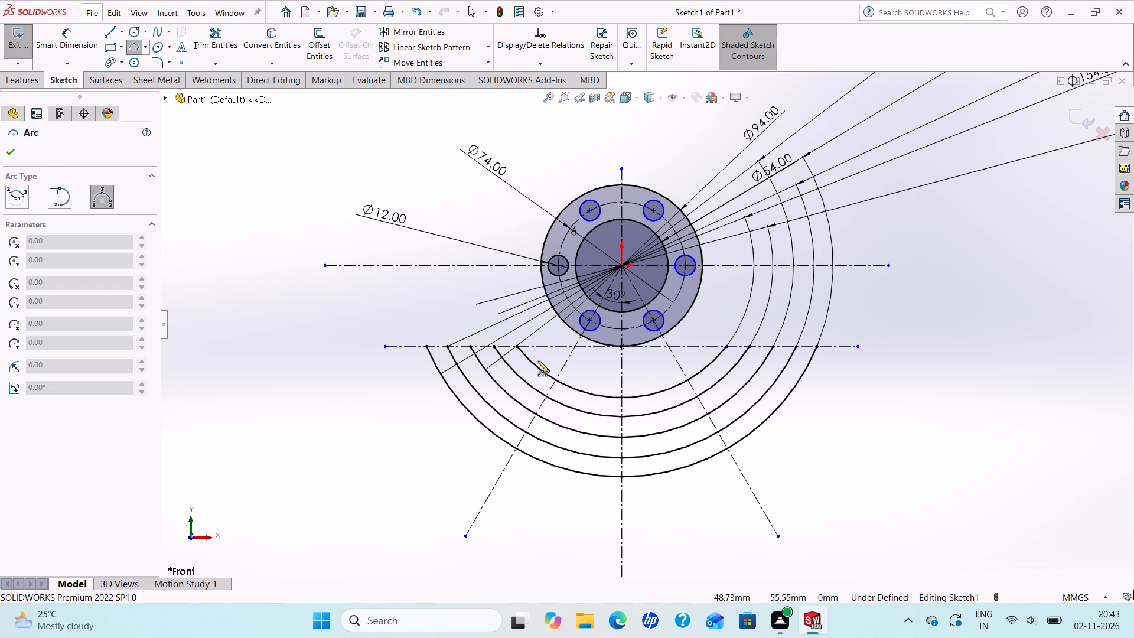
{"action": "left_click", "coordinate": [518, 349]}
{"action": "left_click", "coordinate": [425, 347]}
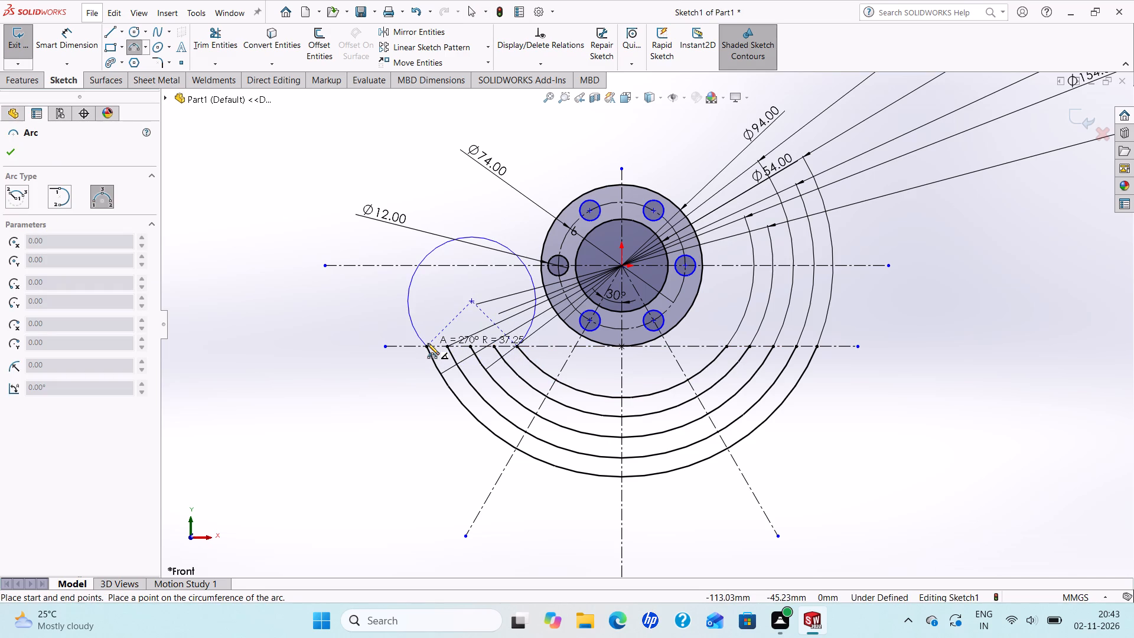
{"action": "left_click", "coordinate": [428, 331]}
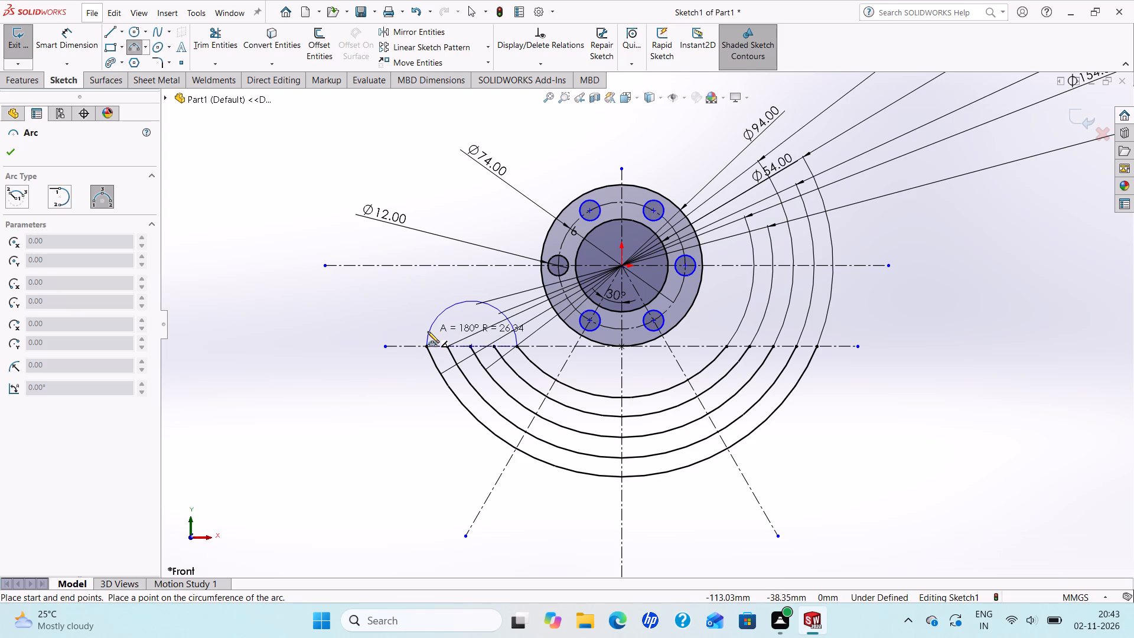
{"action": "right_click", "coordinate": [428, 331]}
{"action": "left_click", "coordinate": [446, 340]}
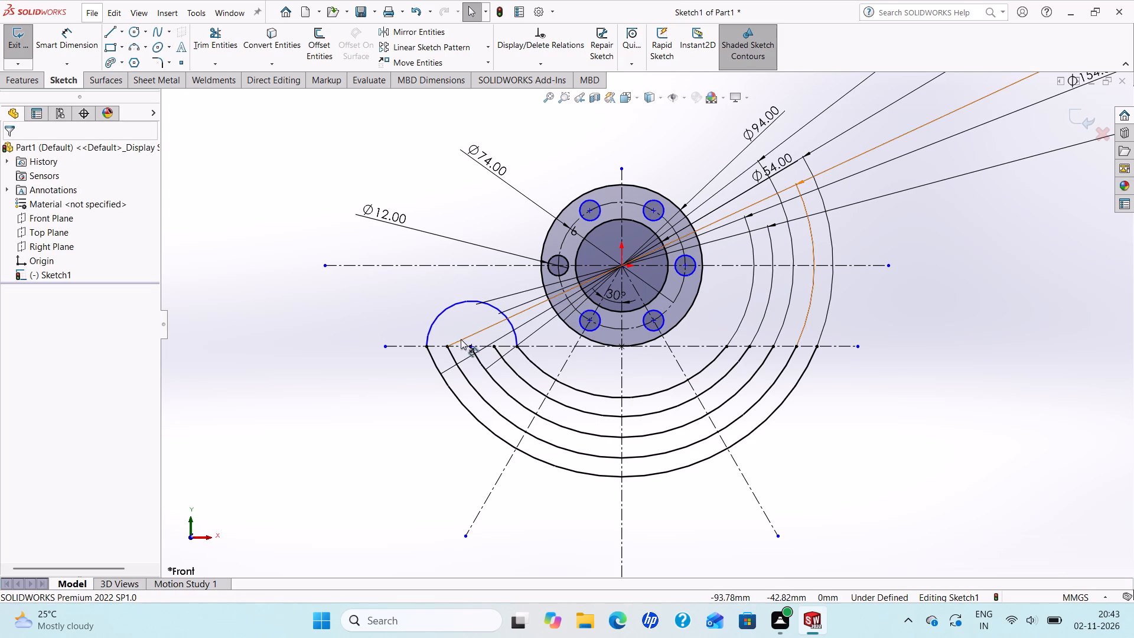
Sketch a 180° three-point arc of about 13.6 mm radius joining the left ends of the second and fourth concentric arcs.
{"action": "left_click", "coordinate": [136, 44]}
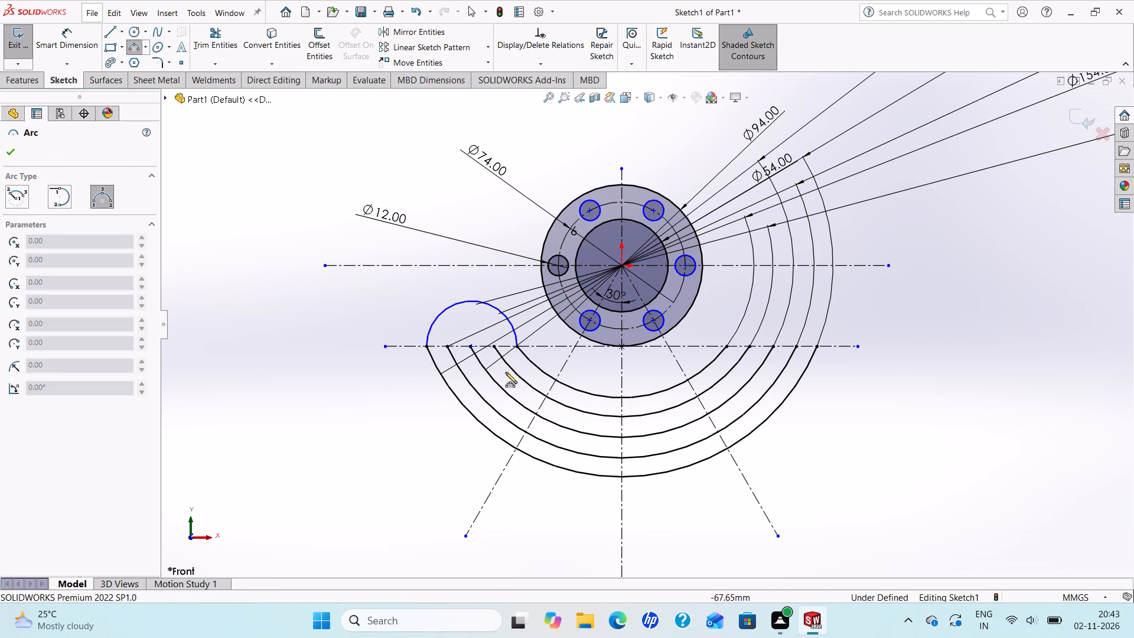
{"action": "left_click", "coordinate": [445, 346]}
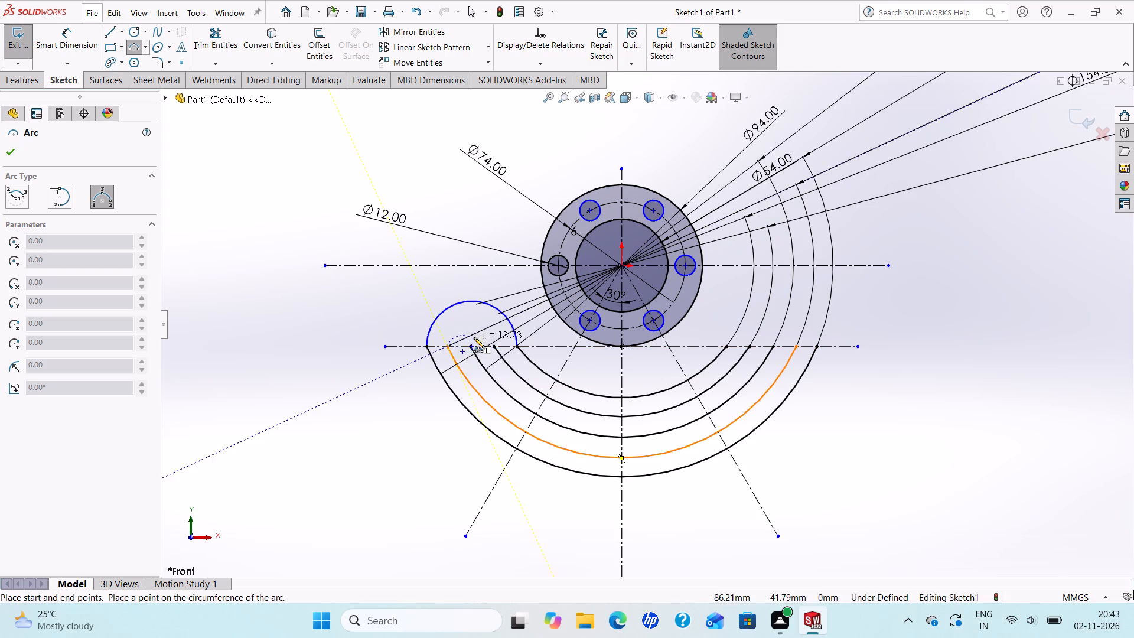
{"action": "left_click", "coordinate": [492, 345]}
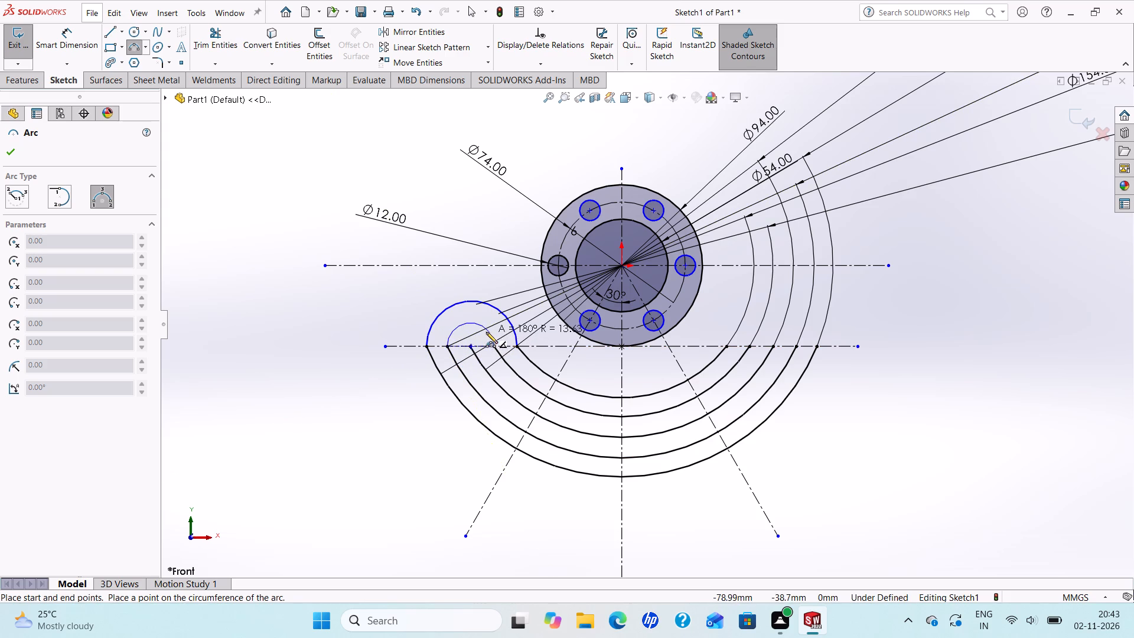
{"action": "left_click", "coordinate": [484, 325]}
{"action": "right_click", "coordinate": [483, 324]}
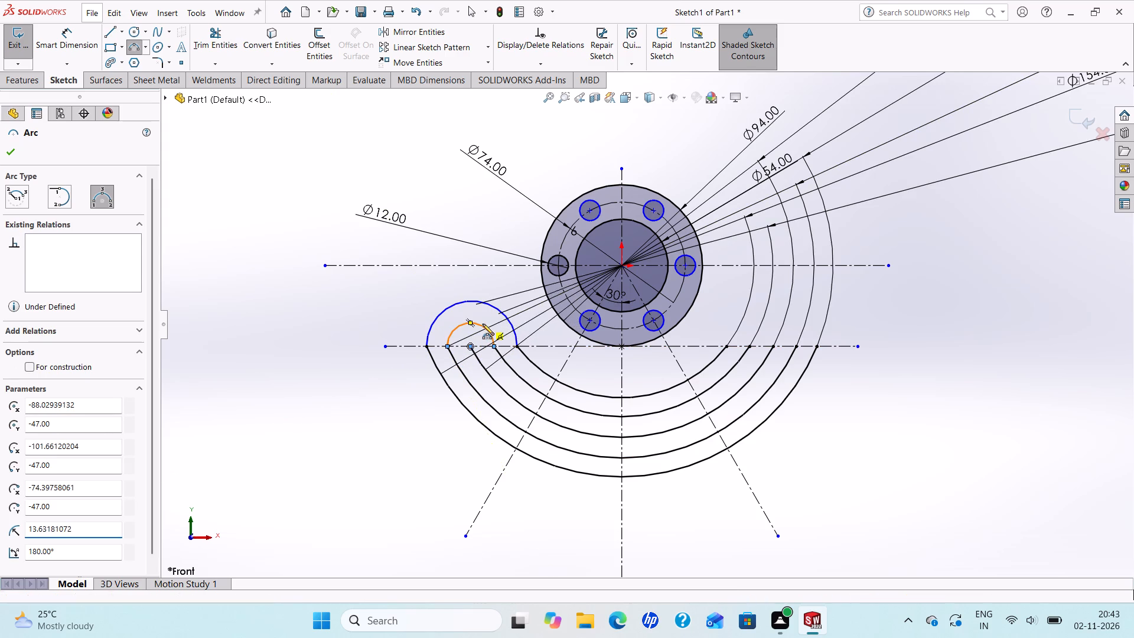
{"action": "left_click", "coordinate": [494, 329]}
Convert the middle concentric arc of the curved feature to construction geometry.
{"action": "scroll", "coordinate": [637, 382], "scroll_direction": "up", "scroll_amount": 2}
{"action": "scroll", "coordinate": [634, 382], "scroll_direction": "down", "scroll_amount": 1}
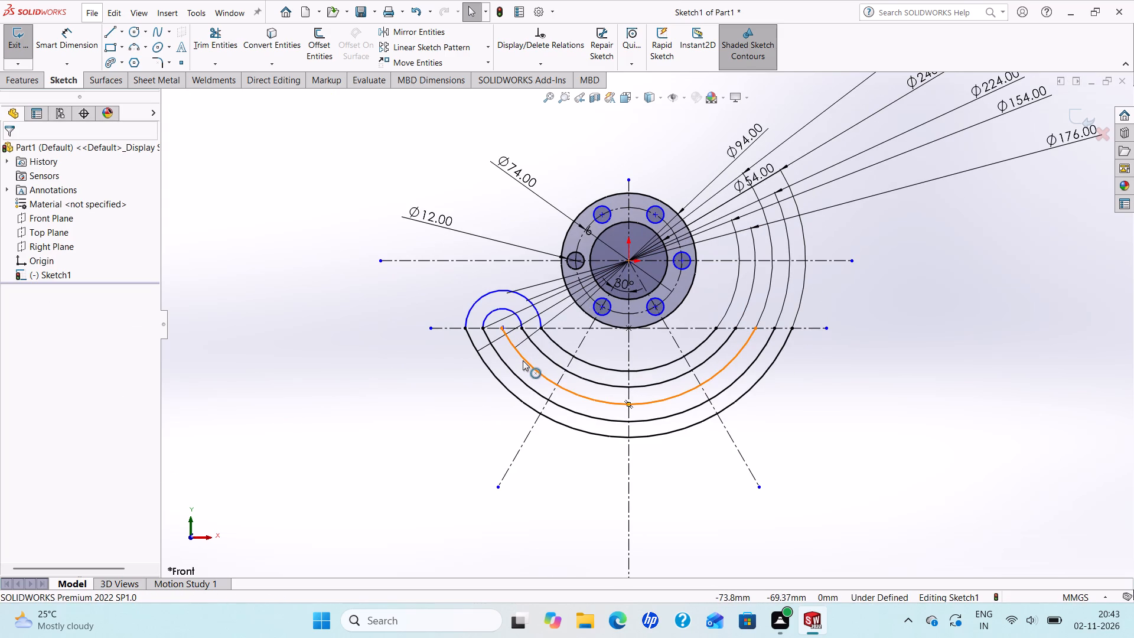
{"action": "left_click", "coordinate": [523, 361]}
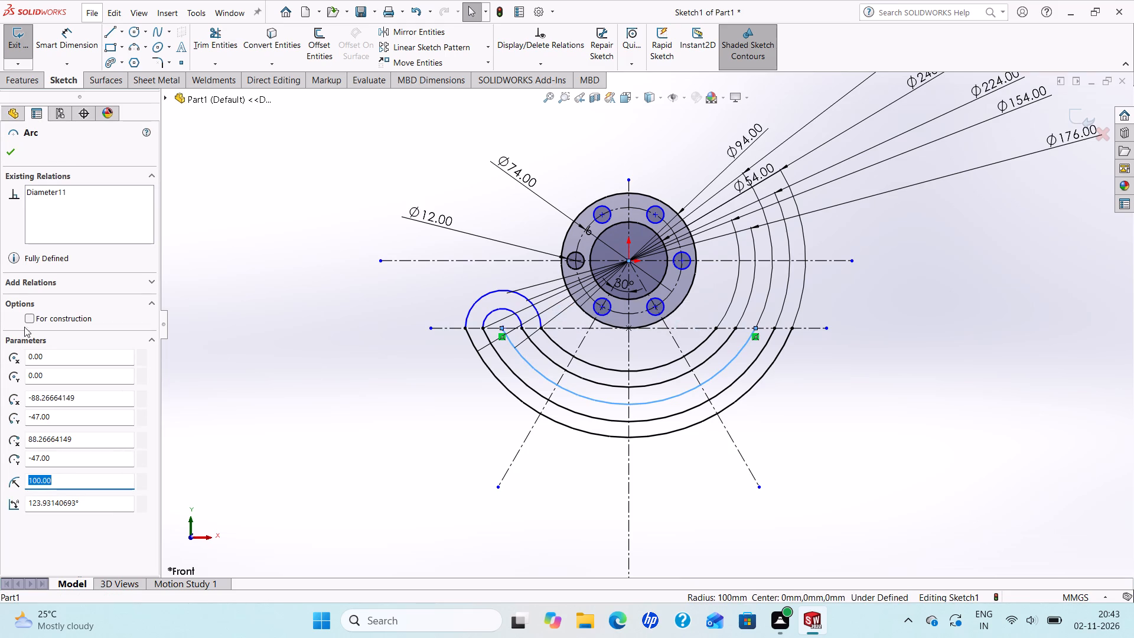
{"action": "left_click", "coordinate": [26, 321]}
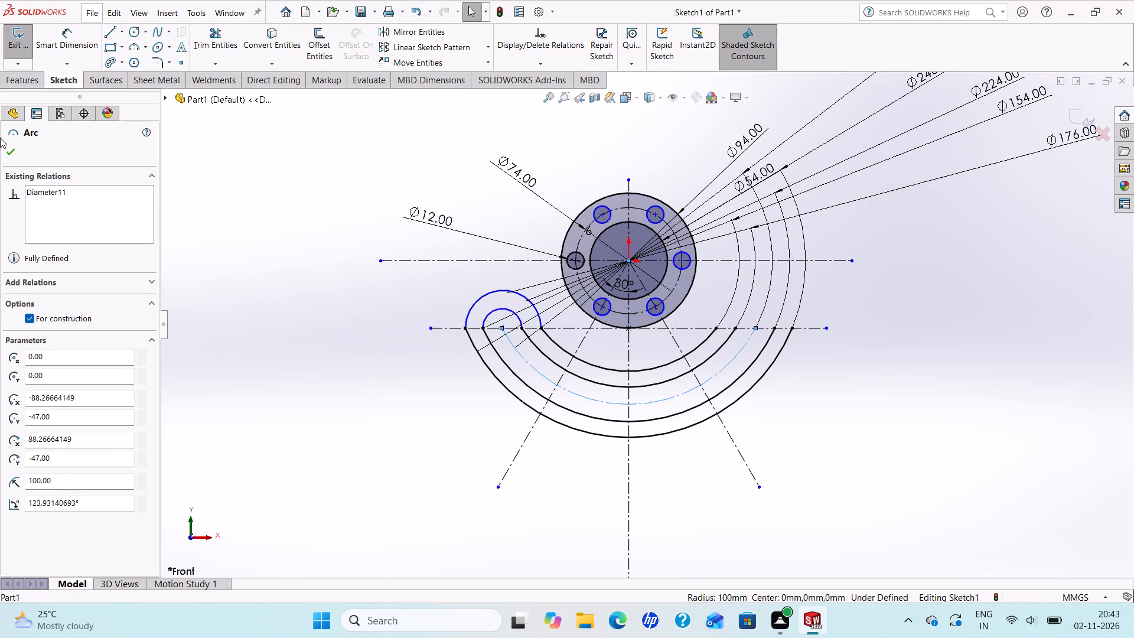
{"action": "left_click", "coordinate": [4, 148]}
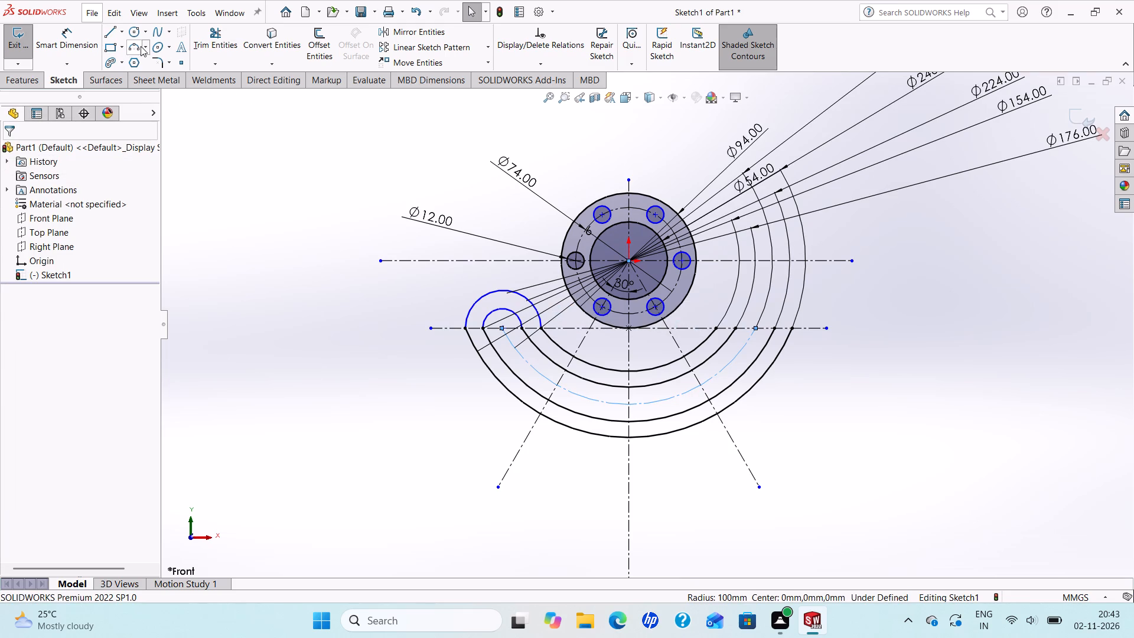
Sketch a three-point arc of about 28.9 mm radius and 131° joining the right ends of the innermost and outermost concentric arcs.
{"action": "left_click", "coordinate": [147, 49]}
{"action": "left_click", "coordinate": [153, 86]}
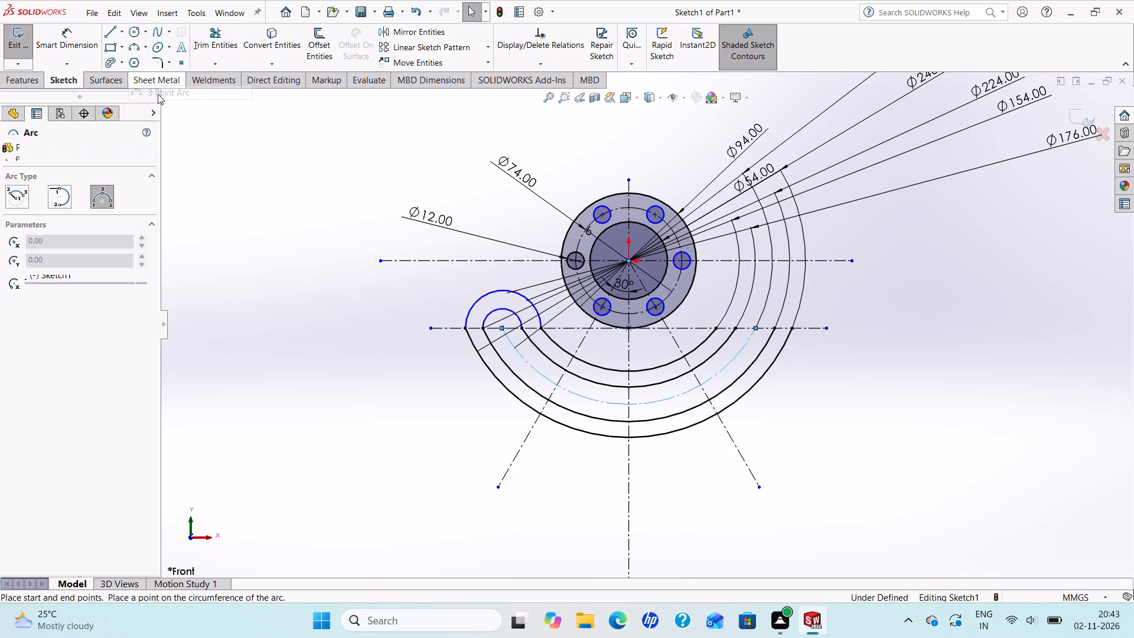
{"action": "left_click", "coordinate": [719, 330]}
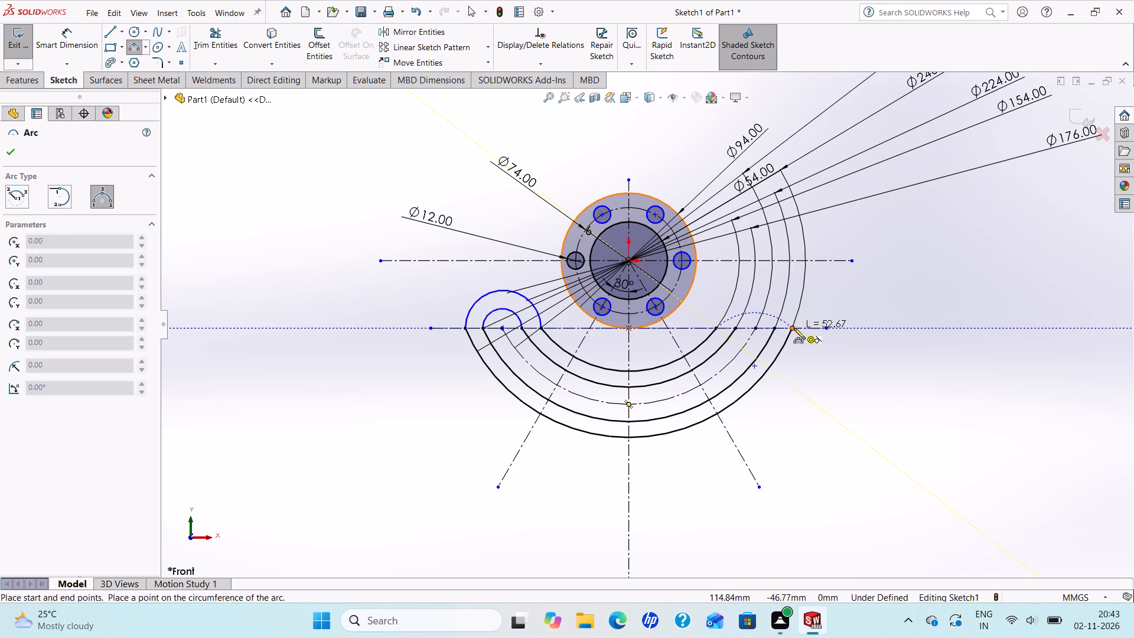
{"action": "left_click", "coordinate": [794, 328]}
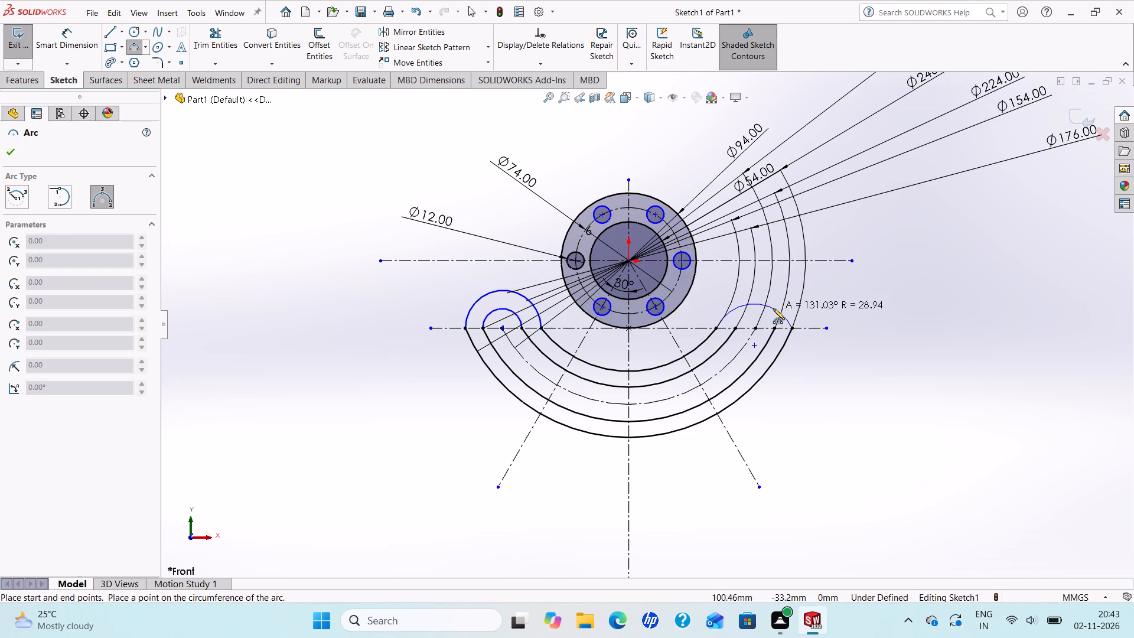
{"action": "left_click", "coordinate": [773, 308]}
{"action": "right_click", "coordinate": [773, 308]}
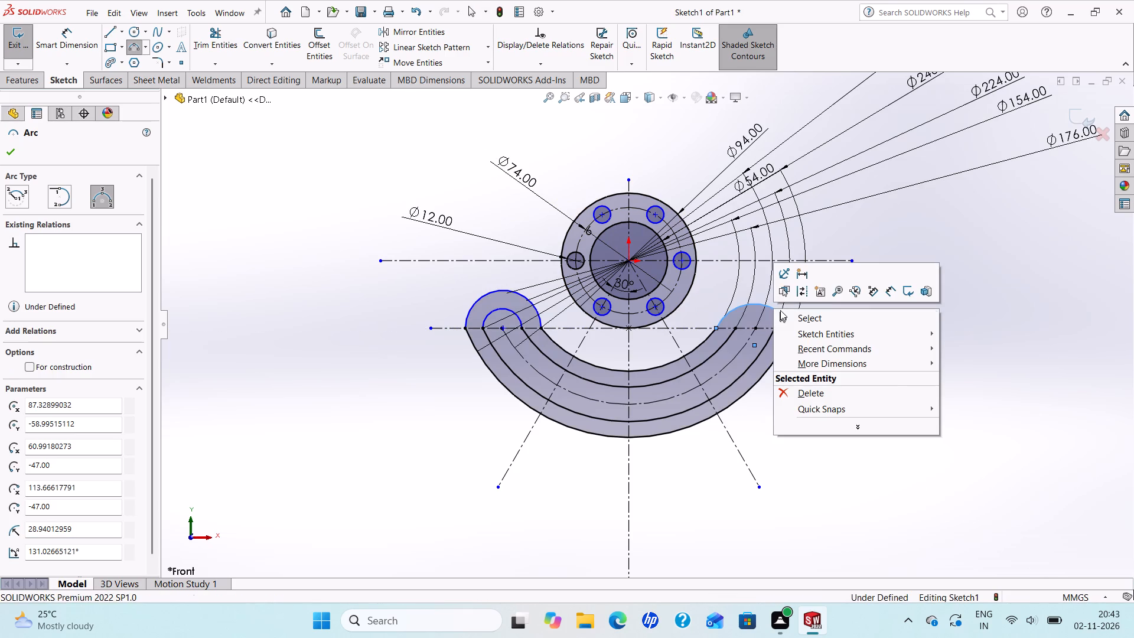
{"action": "left_click", "coordinate": [799, 314]}
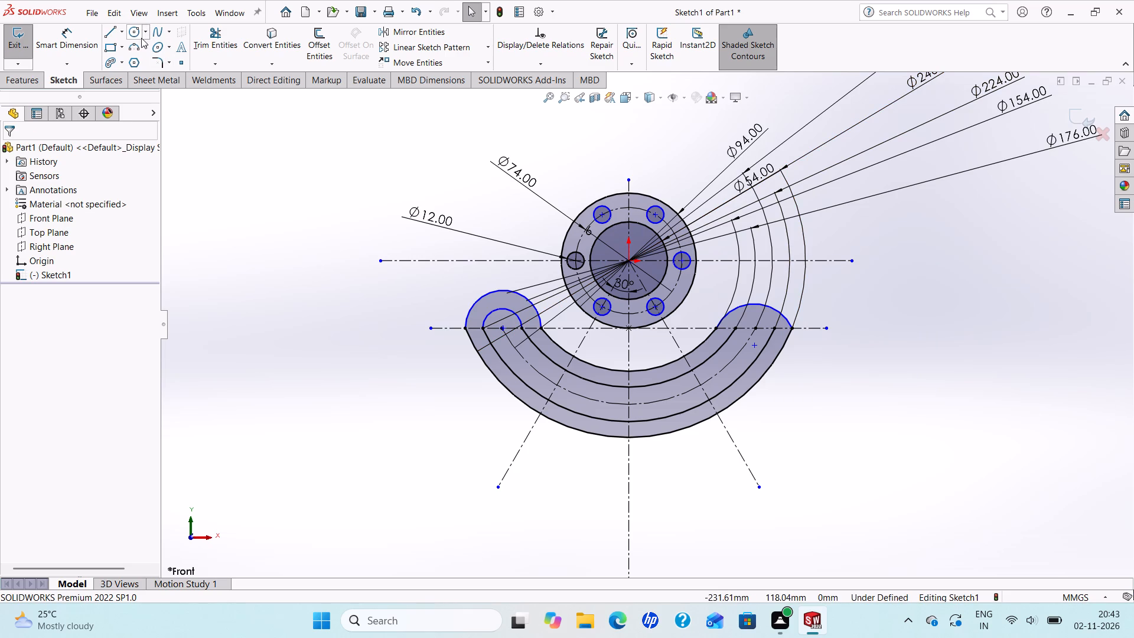
Sketch a 90° three-point arc of about 19.3 mm radius joining the right ends of the two slot arcs beside the construction arc.
{"action": "left_click", "coordinate": [139, 42]}
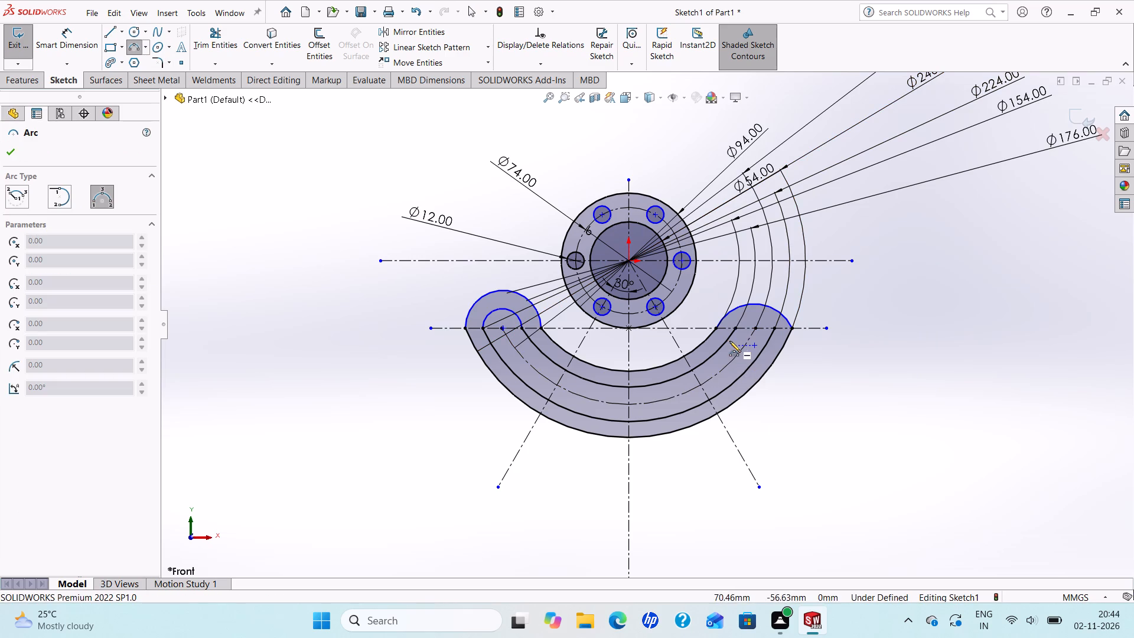
{"action": "left_click", "coordinate": [736, 328]}
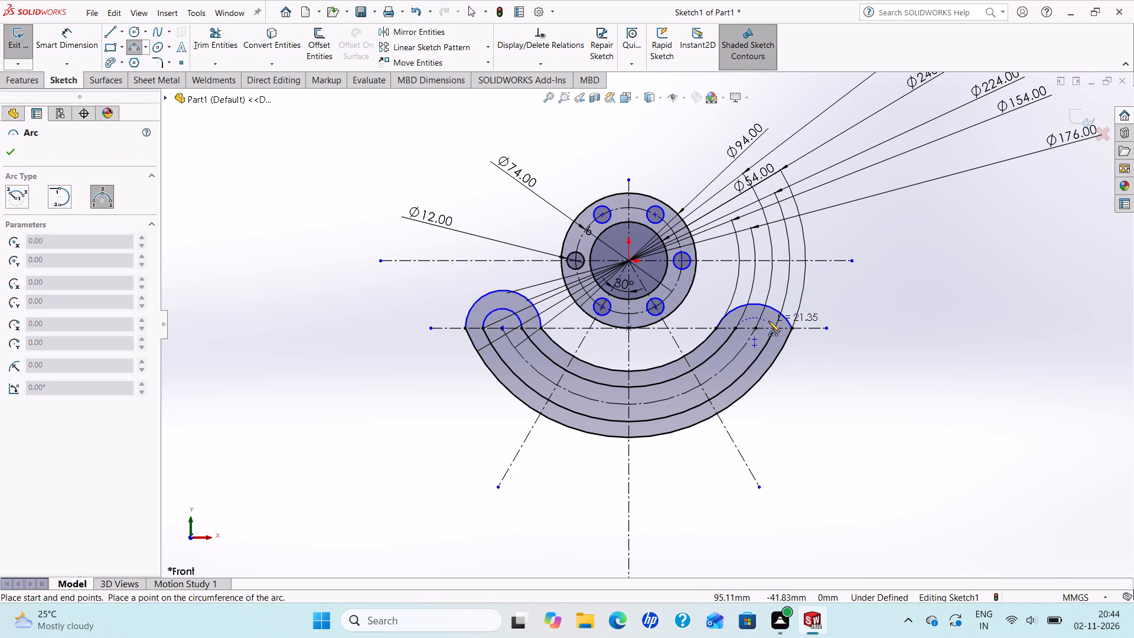
{"action": "left_click", "coordinate": [774, 326]}
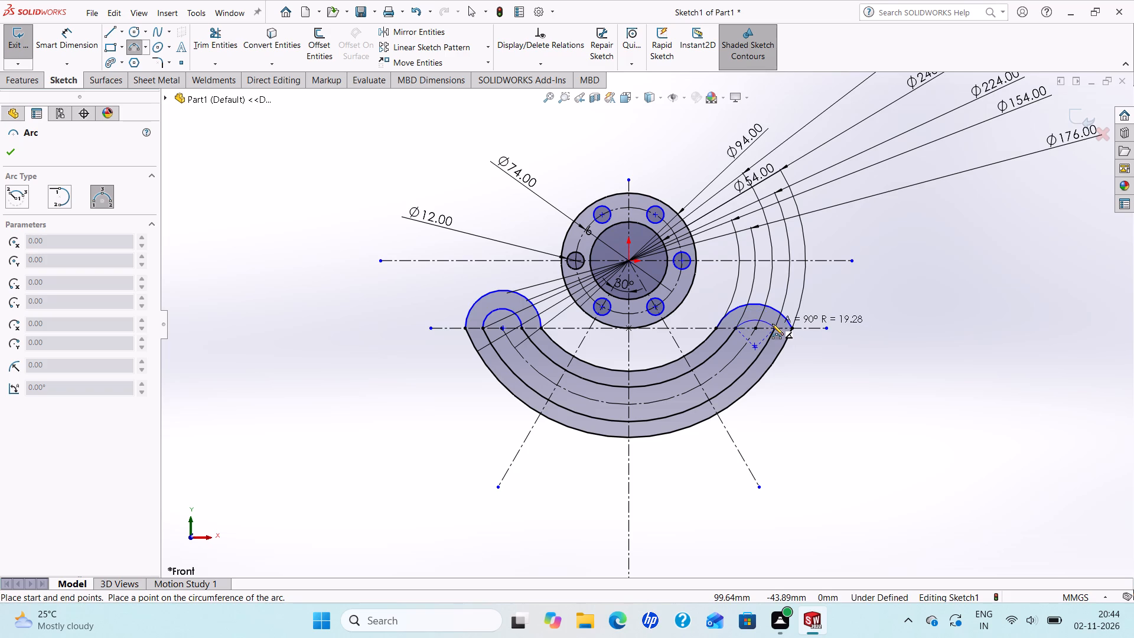
{"action": "left_click", "coordinate": [772, 324]}
{"action": "right_click", "coordinate": [772, 324]}
{"action": "left_click", "coordinate": [808, 333]}
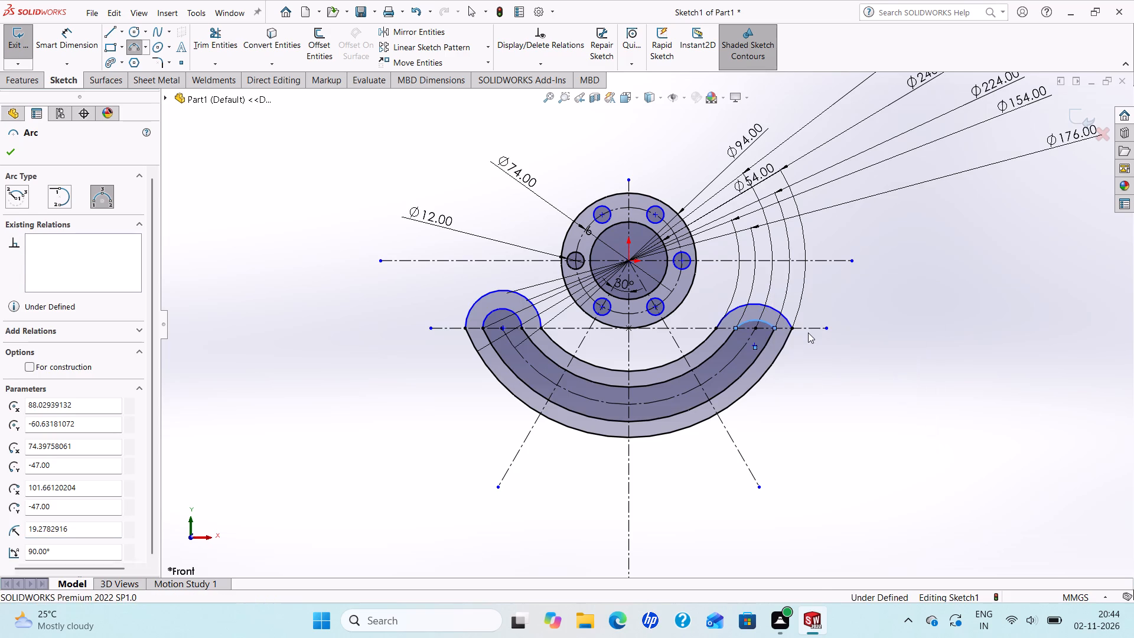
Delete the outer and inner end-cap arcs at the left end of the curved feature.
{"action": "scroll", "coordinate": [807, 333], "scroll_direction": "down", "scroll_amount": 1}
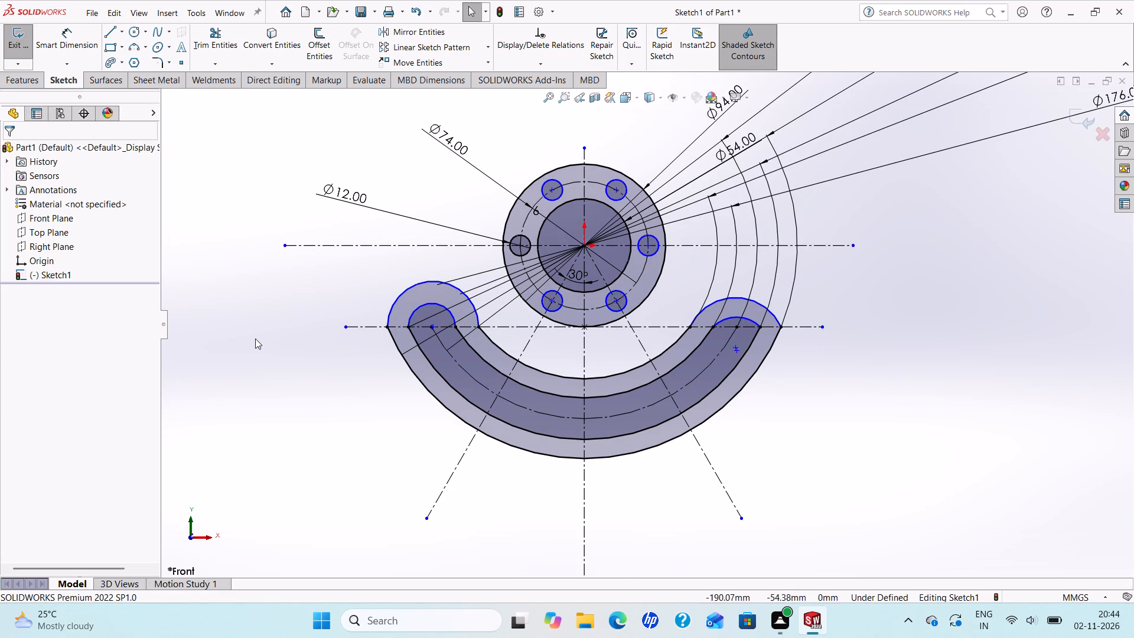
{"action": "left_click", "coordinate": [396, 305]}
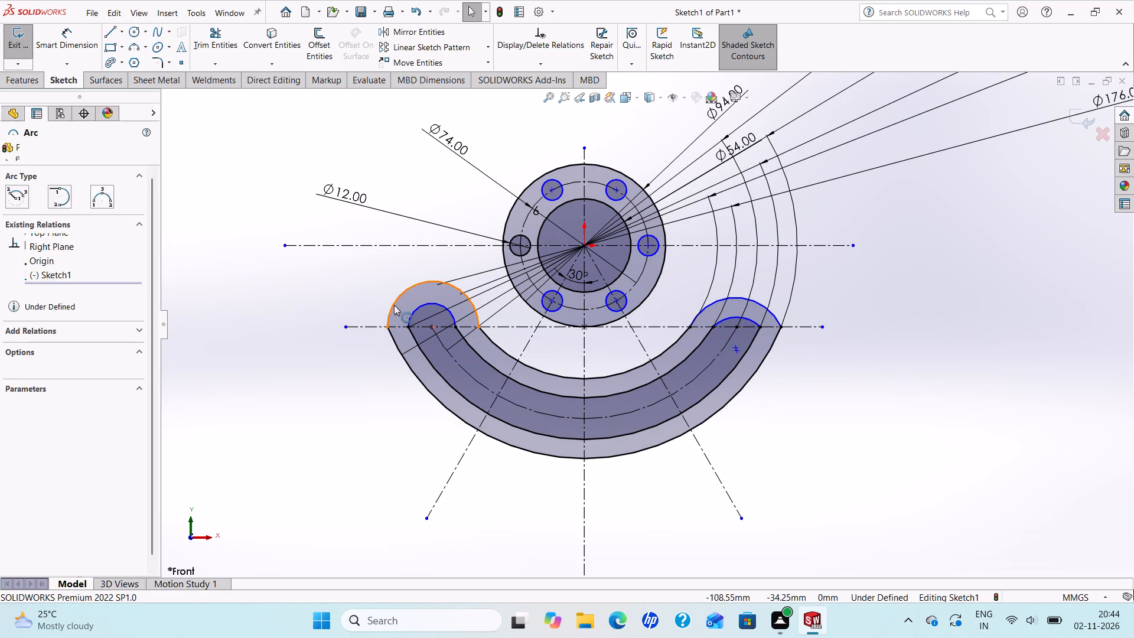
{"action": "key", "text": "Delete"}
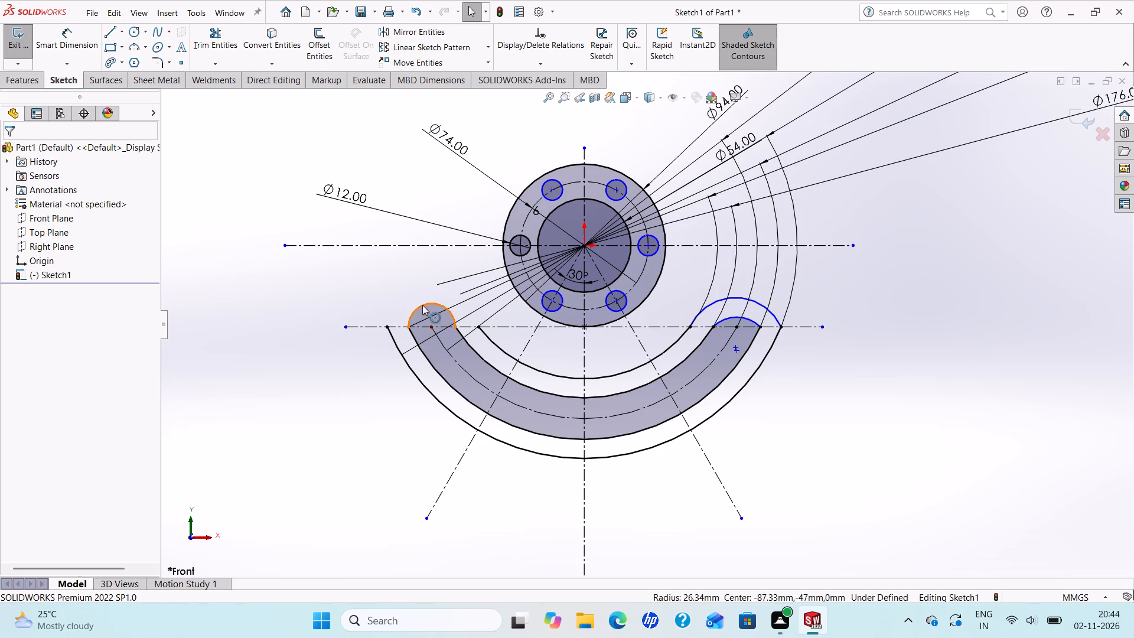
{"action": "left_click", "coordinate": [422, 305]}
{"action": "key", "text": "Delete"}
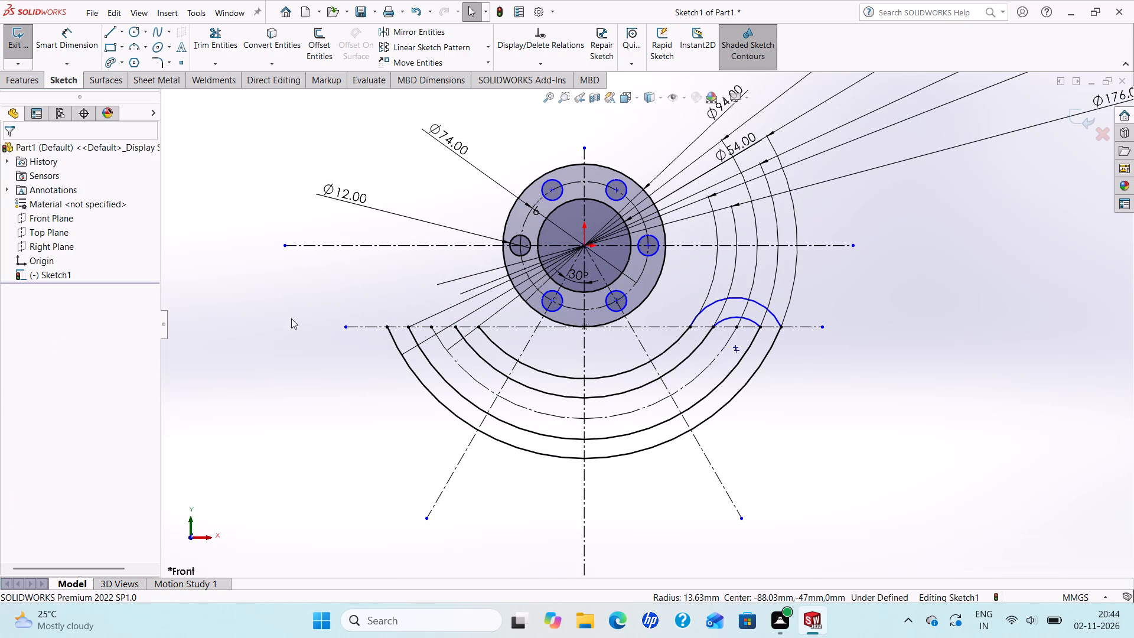
Close the curved feature's left outer end with a 180° three-point arc of about 26.3 mm radius, from the outermost to the innermost arc.
{"action": "left_click", "coordinate": [132, 47]}
{"action": "left_click", "coordinate": [386, 329]}
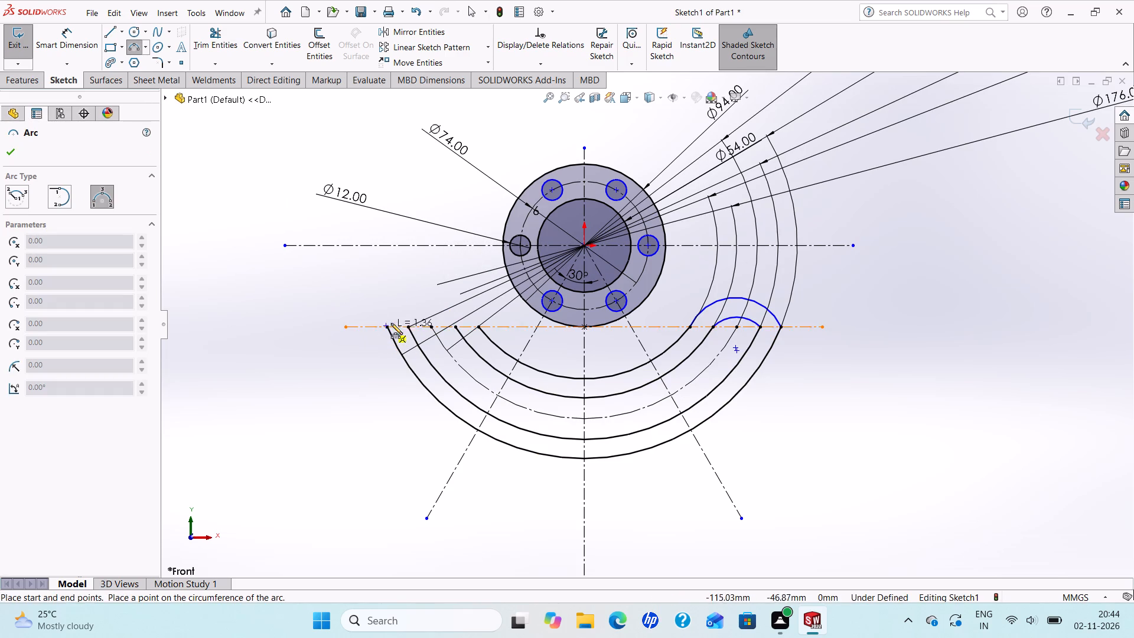
{"action": "left_click", "coordinate": [477, 327]}
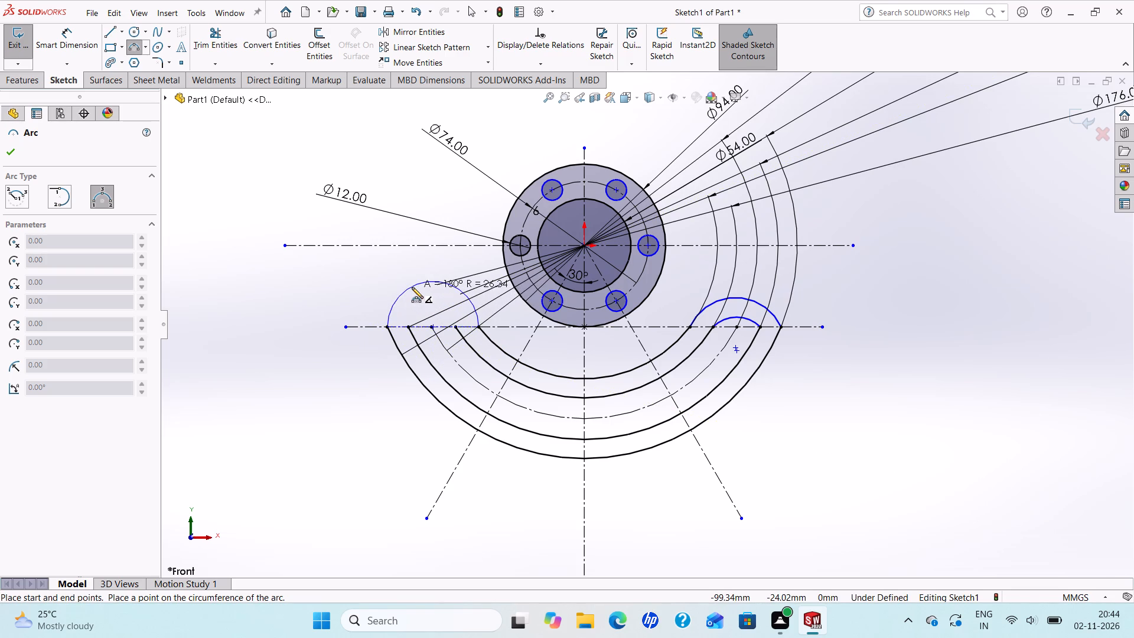
{"action": "left_click", "coordinate": [412, 287]}
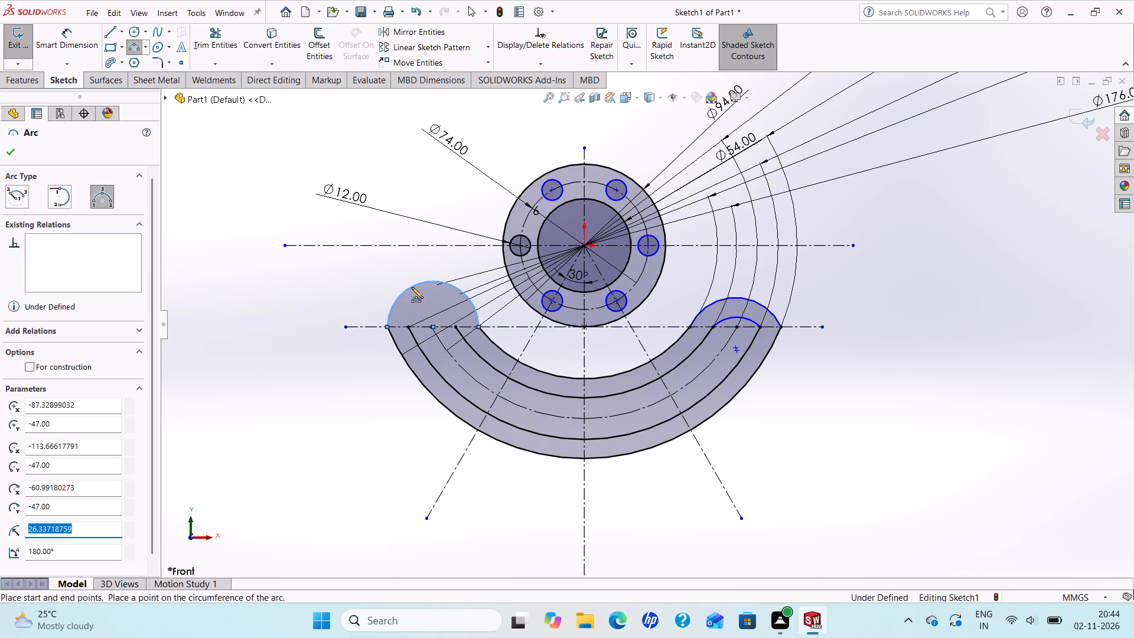
{"action": "right_click", "coordinate": [412, 287]}
{"action": "left_click", "coordinate": [426, 297]}
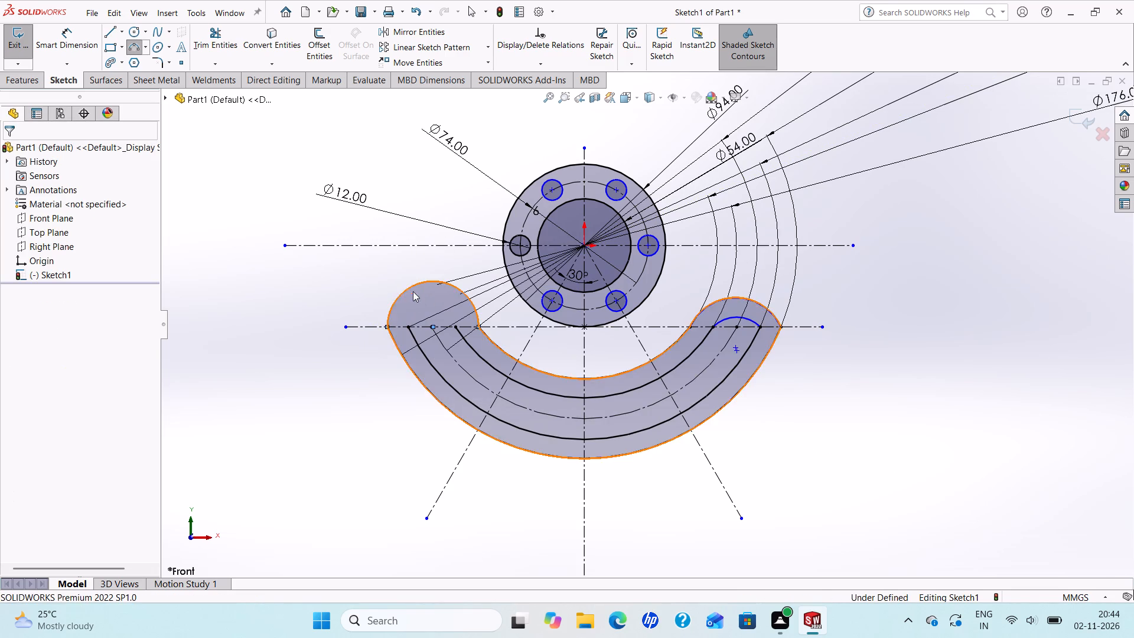
Close the inner slot's left end with a 180° three-point arc of about 13.6 mm radius between the two slot arcs.
{"action": "left_click", "coordinate": [129, 47]}
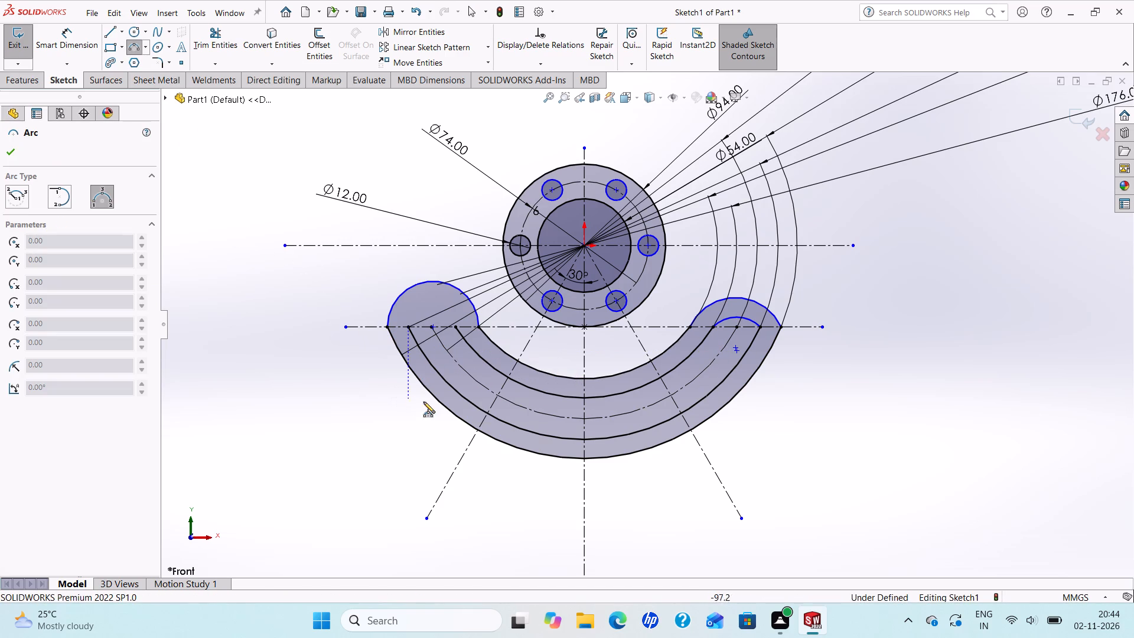
{"action": "left_click", "coordinate": [406, 326]}
{"action": "left_click", "coordinate": [457, 327]}
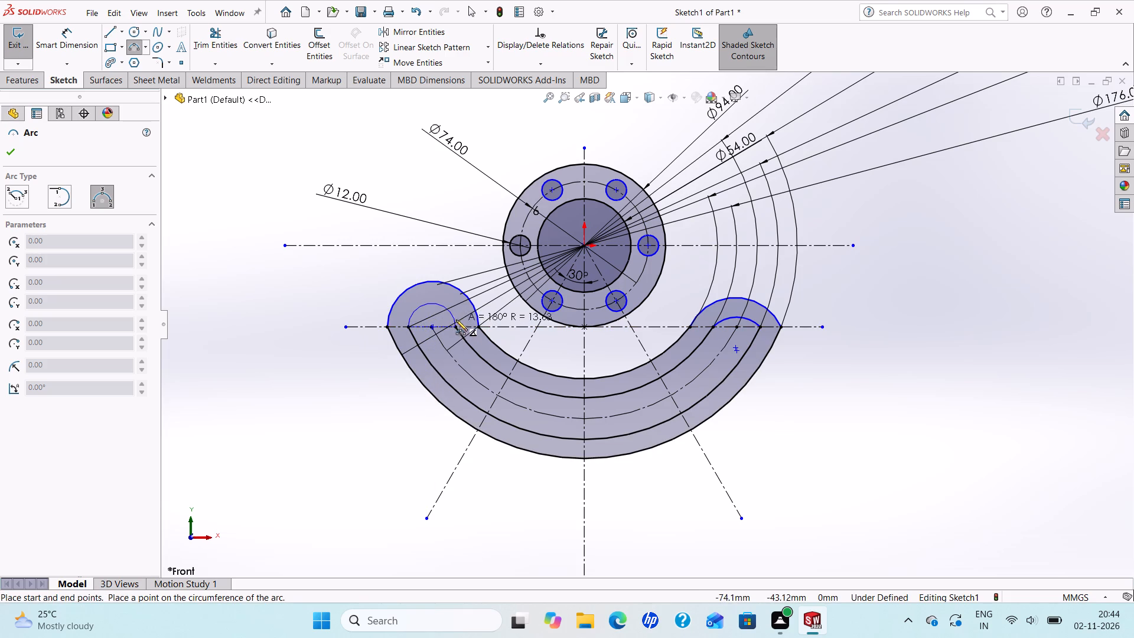
{"action": "left_click", "coordinate": [453, 310]}
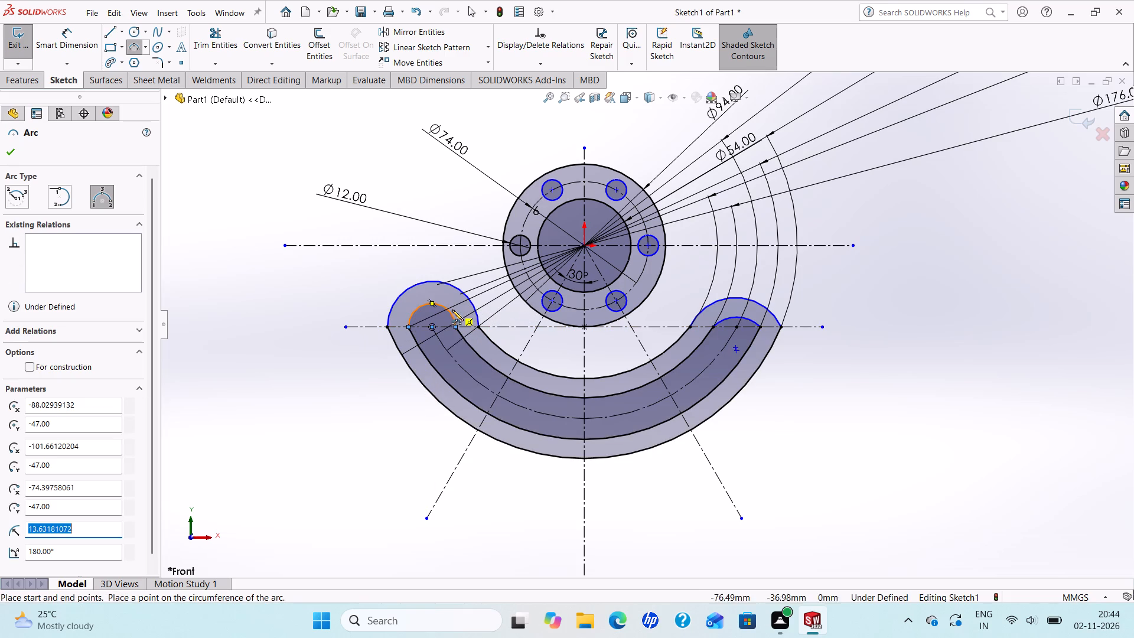
{"action": "right_click", "coordinate": [452, 310]}
{"action": "left_click", "coordinate": [486, 321]}
{"action": "scroll", "coordinate": [486, 321], "scroll_direction": "up", "scroll_amount": 1}
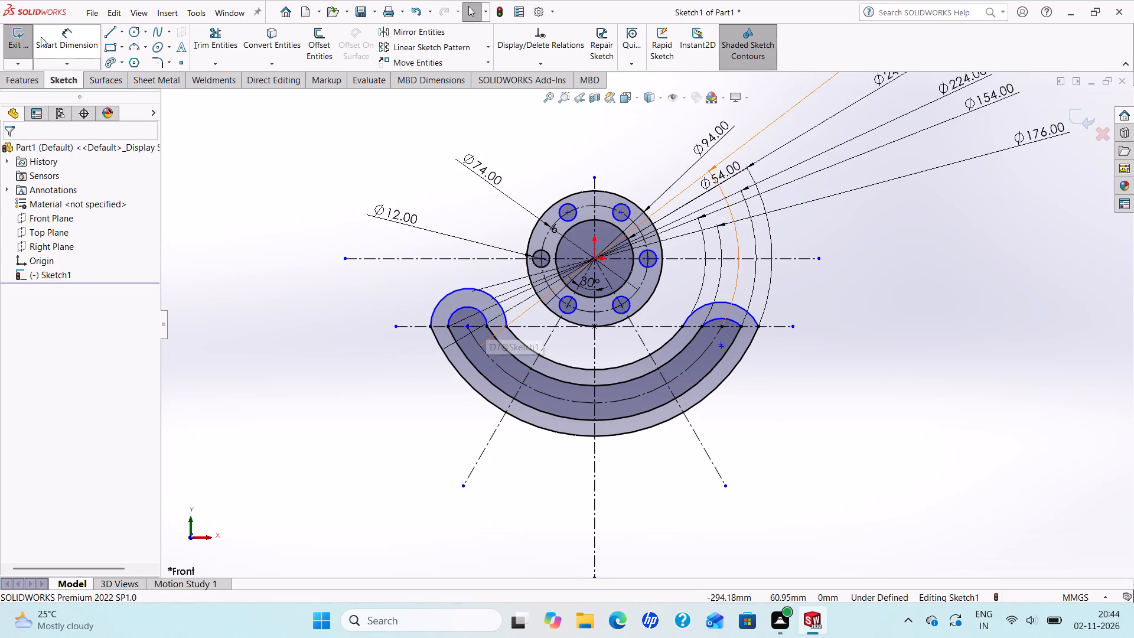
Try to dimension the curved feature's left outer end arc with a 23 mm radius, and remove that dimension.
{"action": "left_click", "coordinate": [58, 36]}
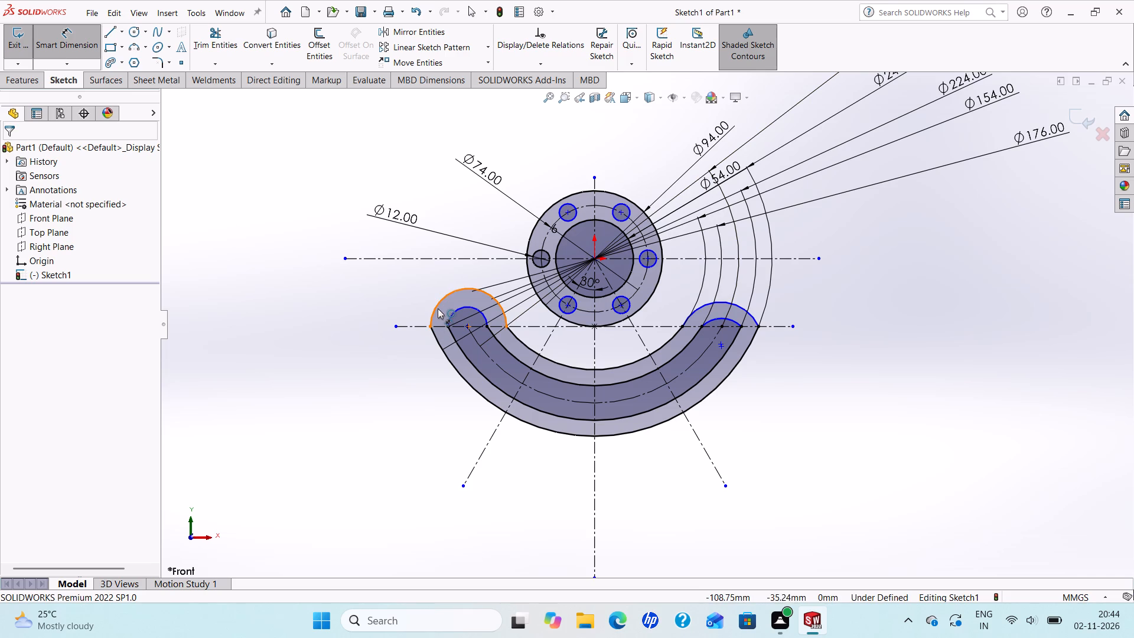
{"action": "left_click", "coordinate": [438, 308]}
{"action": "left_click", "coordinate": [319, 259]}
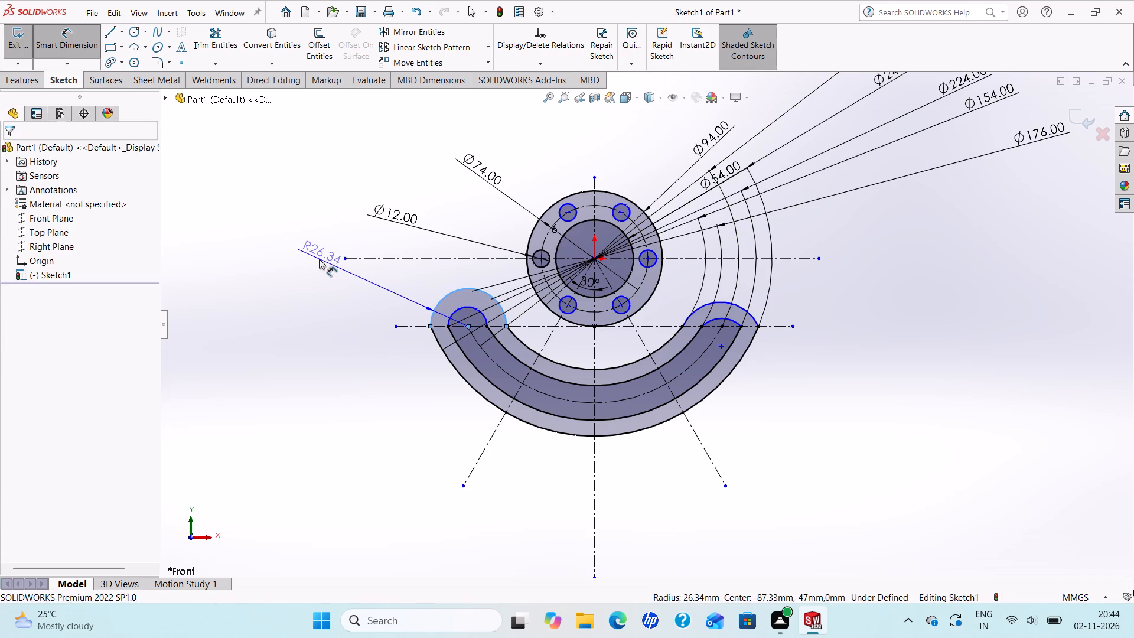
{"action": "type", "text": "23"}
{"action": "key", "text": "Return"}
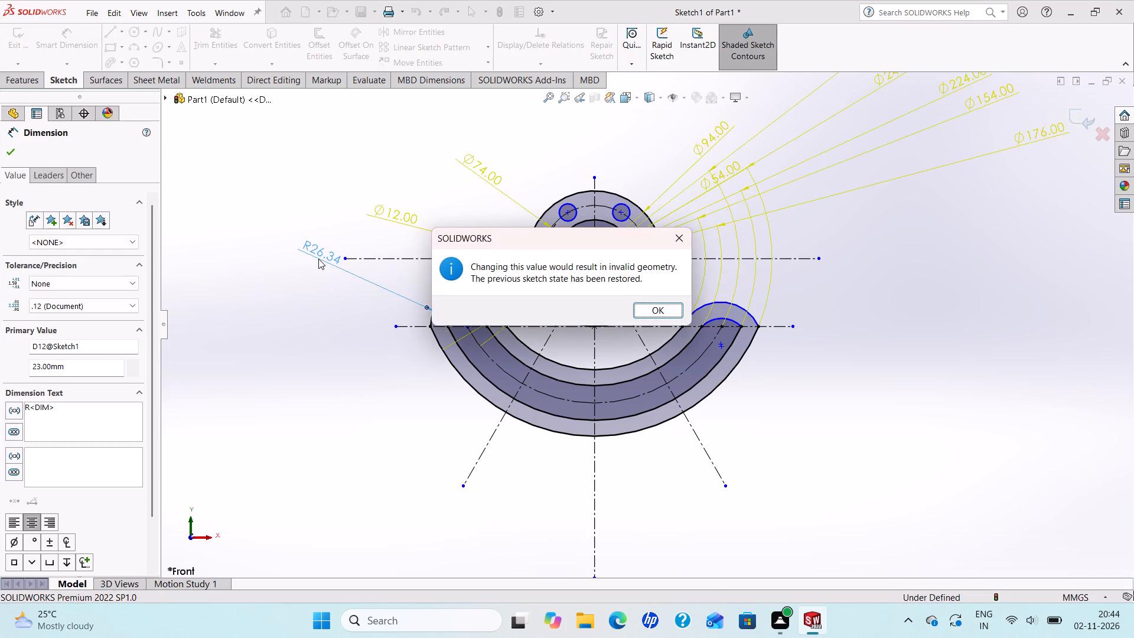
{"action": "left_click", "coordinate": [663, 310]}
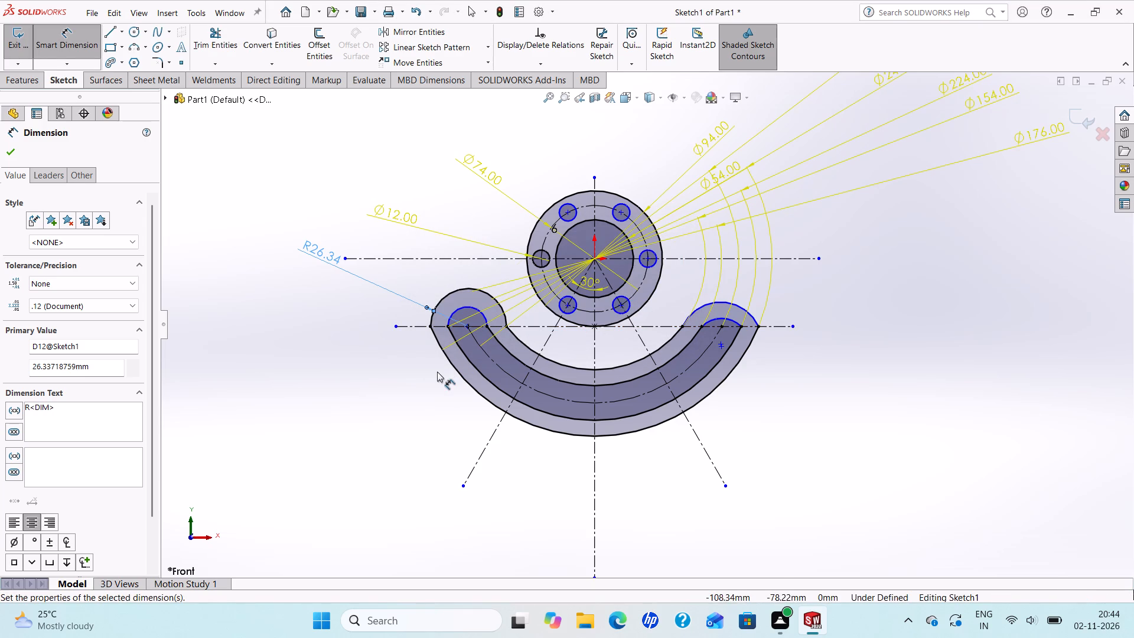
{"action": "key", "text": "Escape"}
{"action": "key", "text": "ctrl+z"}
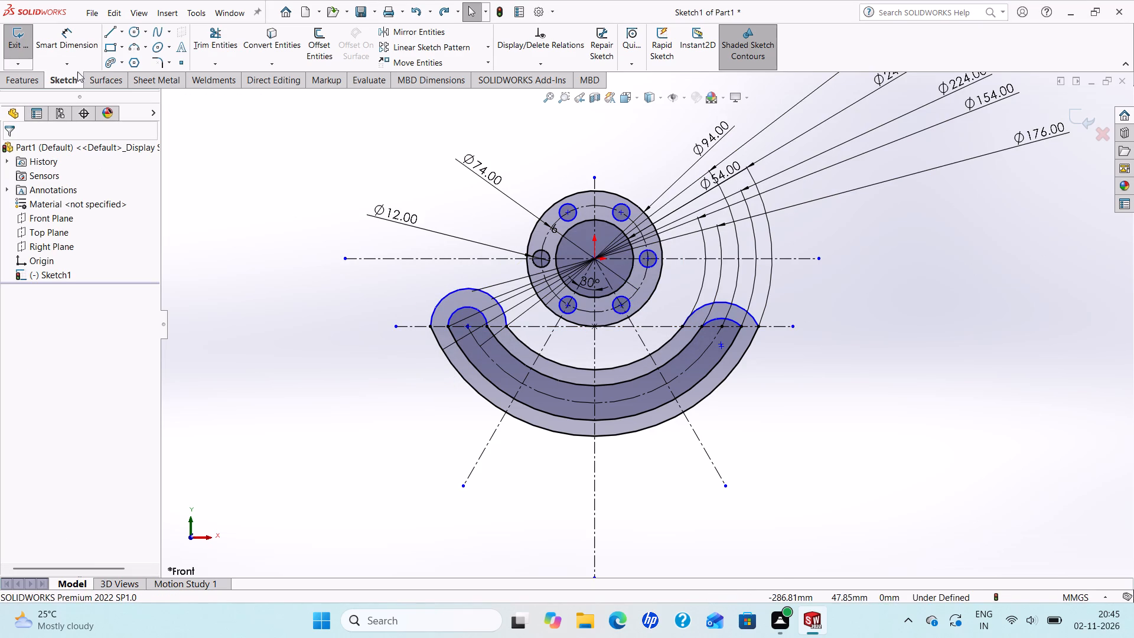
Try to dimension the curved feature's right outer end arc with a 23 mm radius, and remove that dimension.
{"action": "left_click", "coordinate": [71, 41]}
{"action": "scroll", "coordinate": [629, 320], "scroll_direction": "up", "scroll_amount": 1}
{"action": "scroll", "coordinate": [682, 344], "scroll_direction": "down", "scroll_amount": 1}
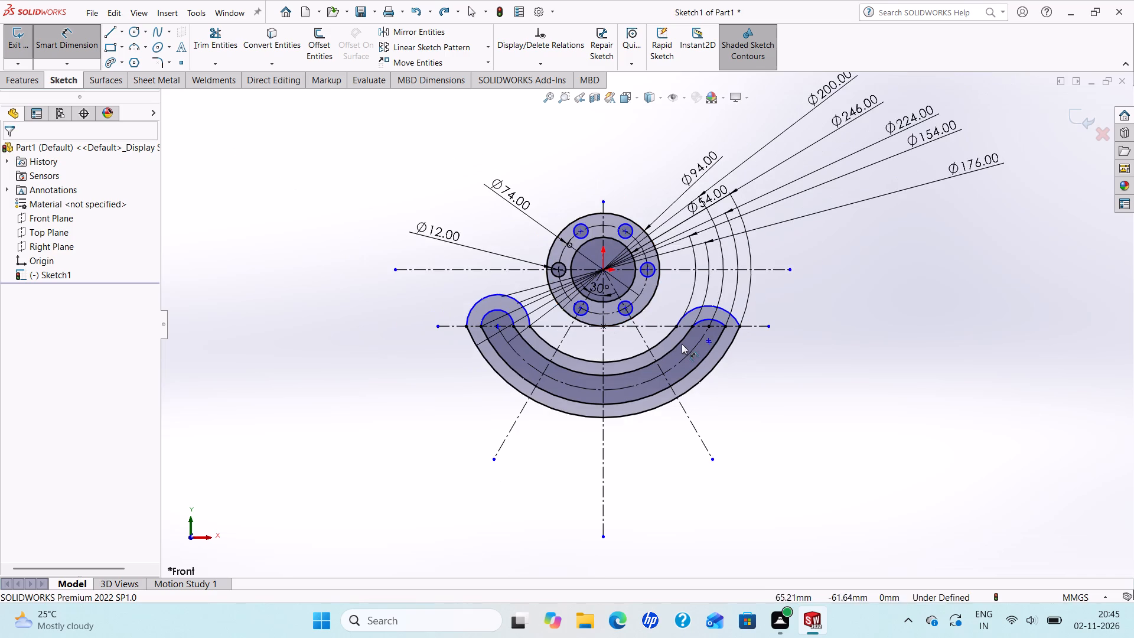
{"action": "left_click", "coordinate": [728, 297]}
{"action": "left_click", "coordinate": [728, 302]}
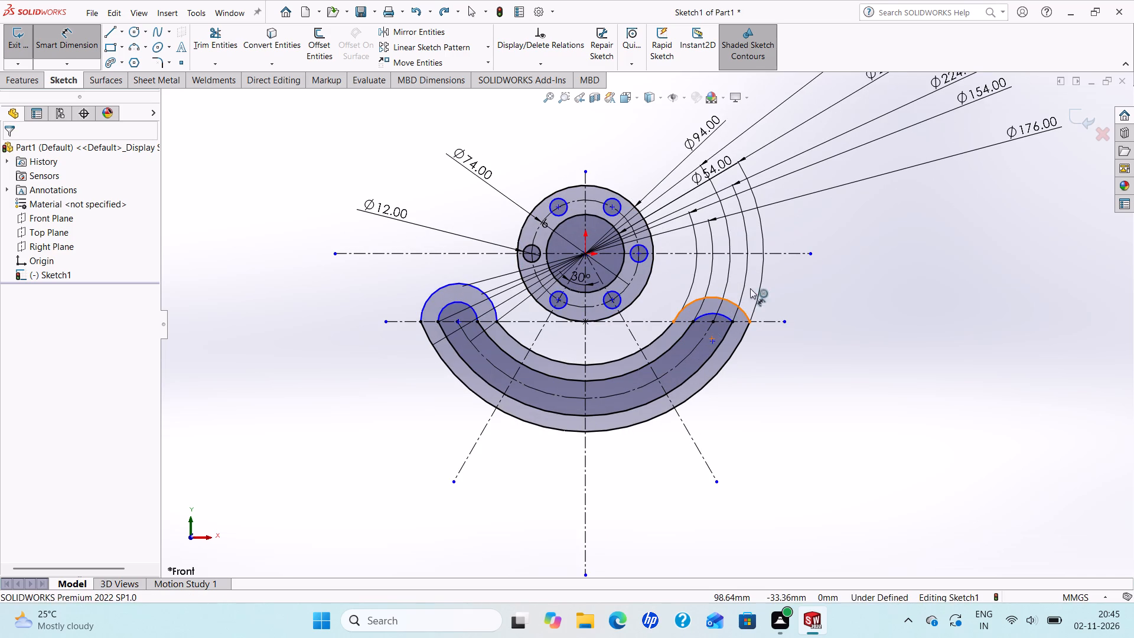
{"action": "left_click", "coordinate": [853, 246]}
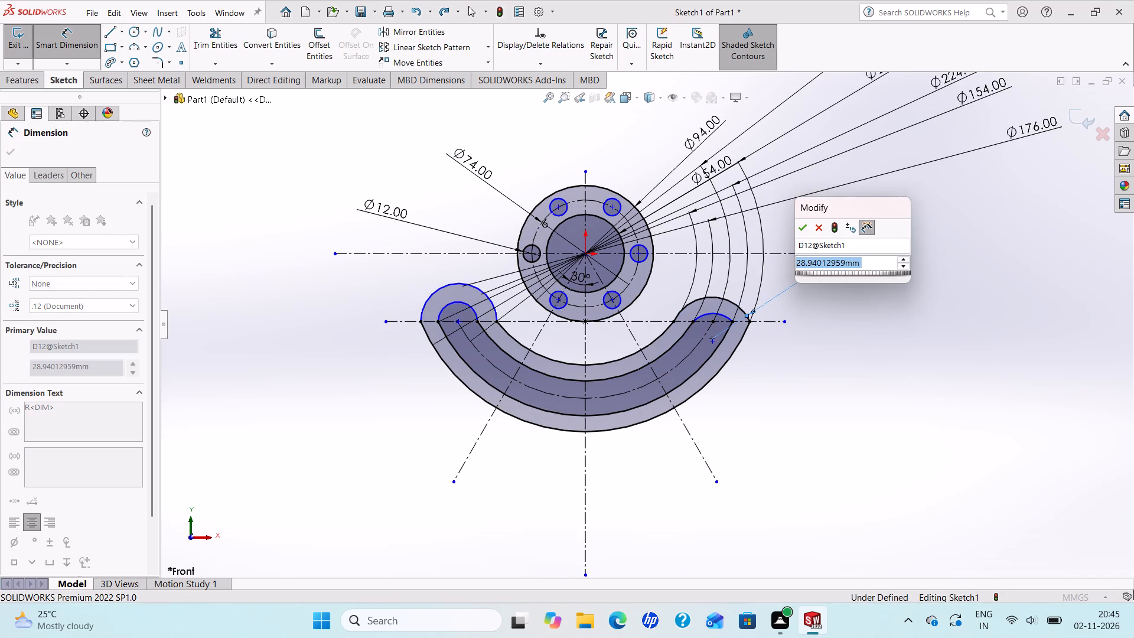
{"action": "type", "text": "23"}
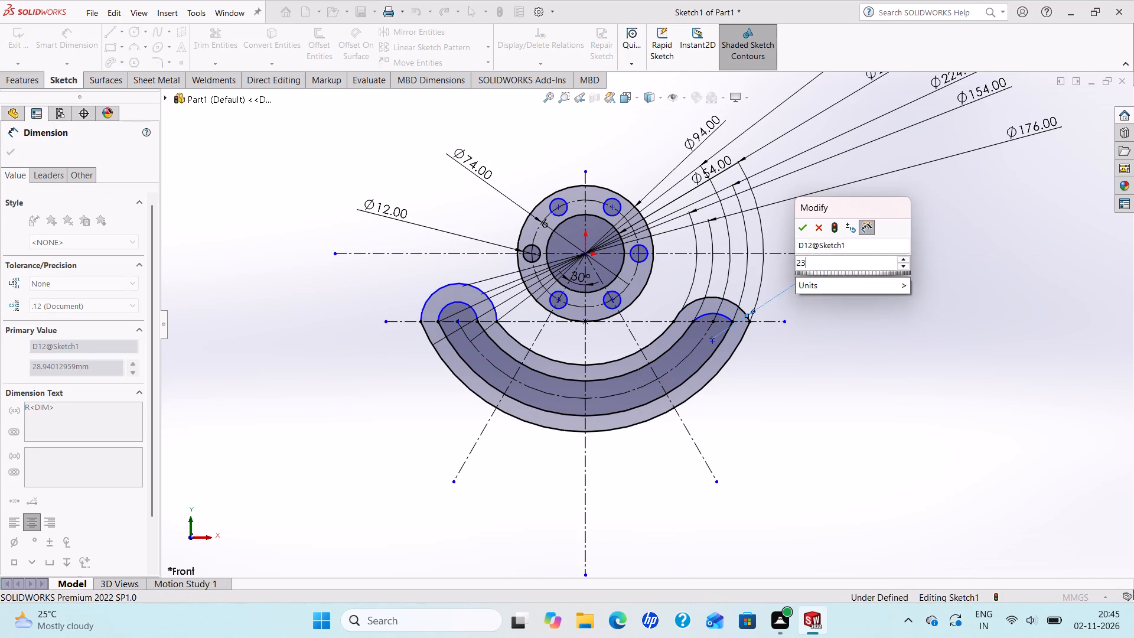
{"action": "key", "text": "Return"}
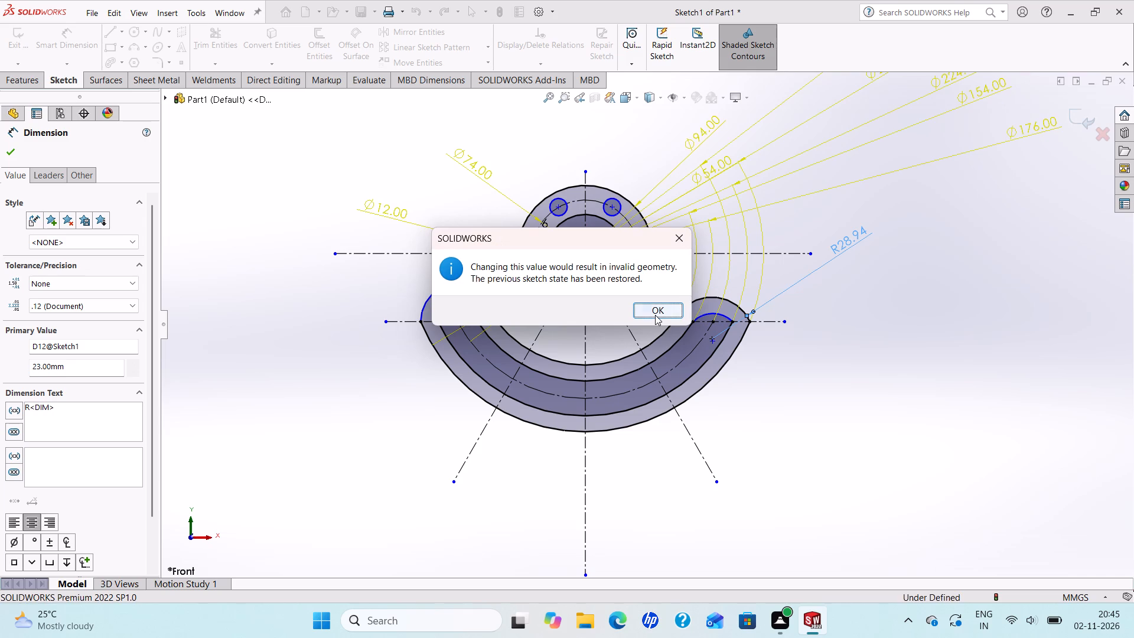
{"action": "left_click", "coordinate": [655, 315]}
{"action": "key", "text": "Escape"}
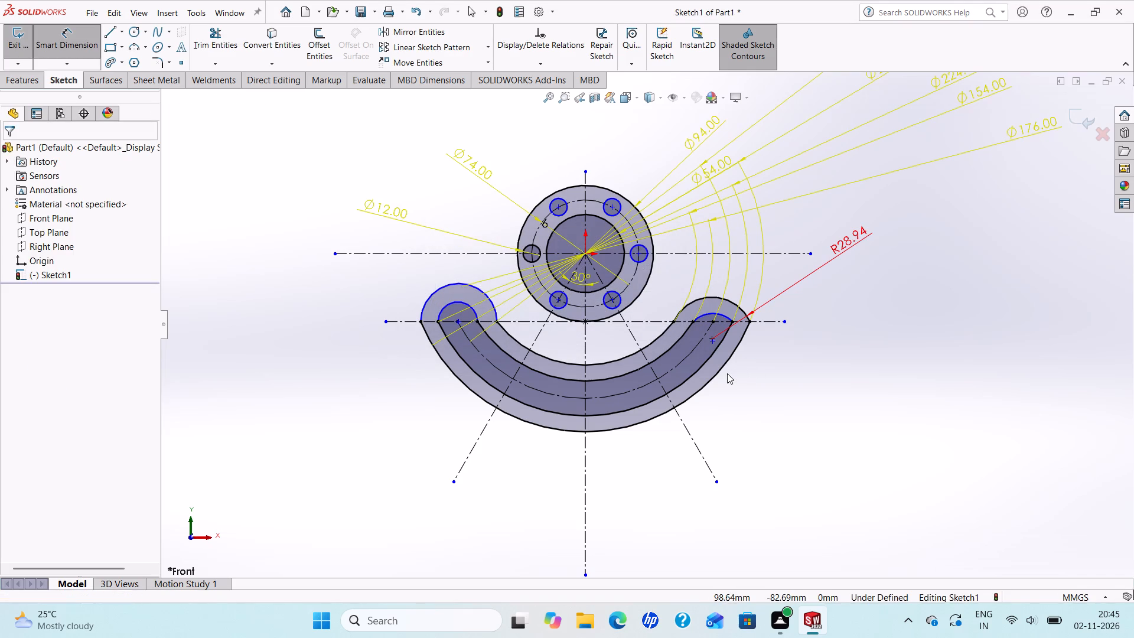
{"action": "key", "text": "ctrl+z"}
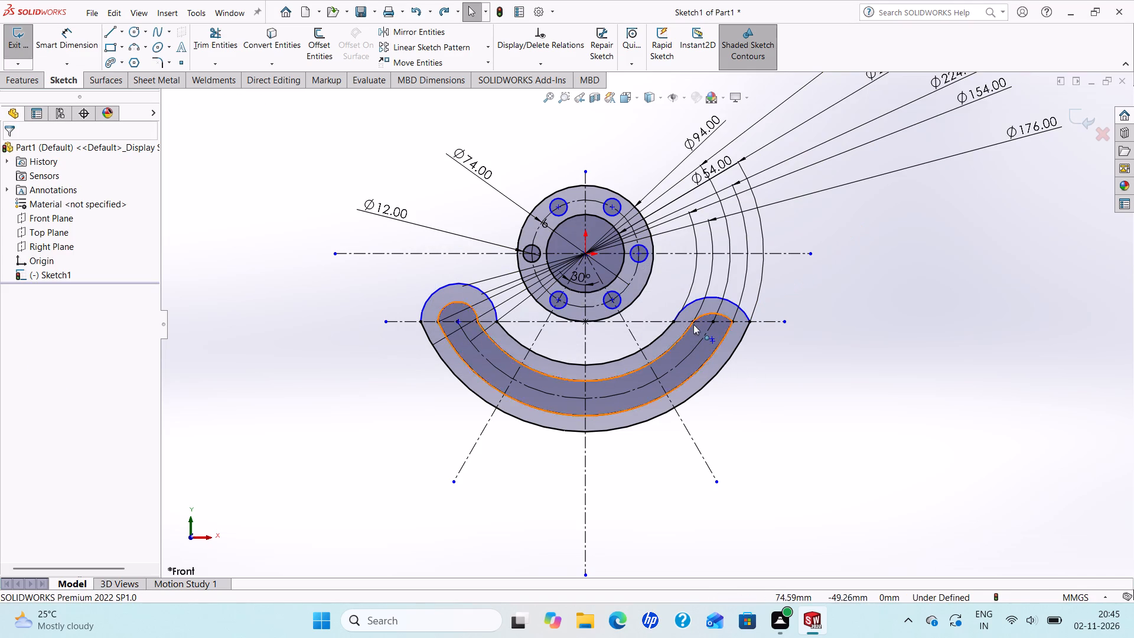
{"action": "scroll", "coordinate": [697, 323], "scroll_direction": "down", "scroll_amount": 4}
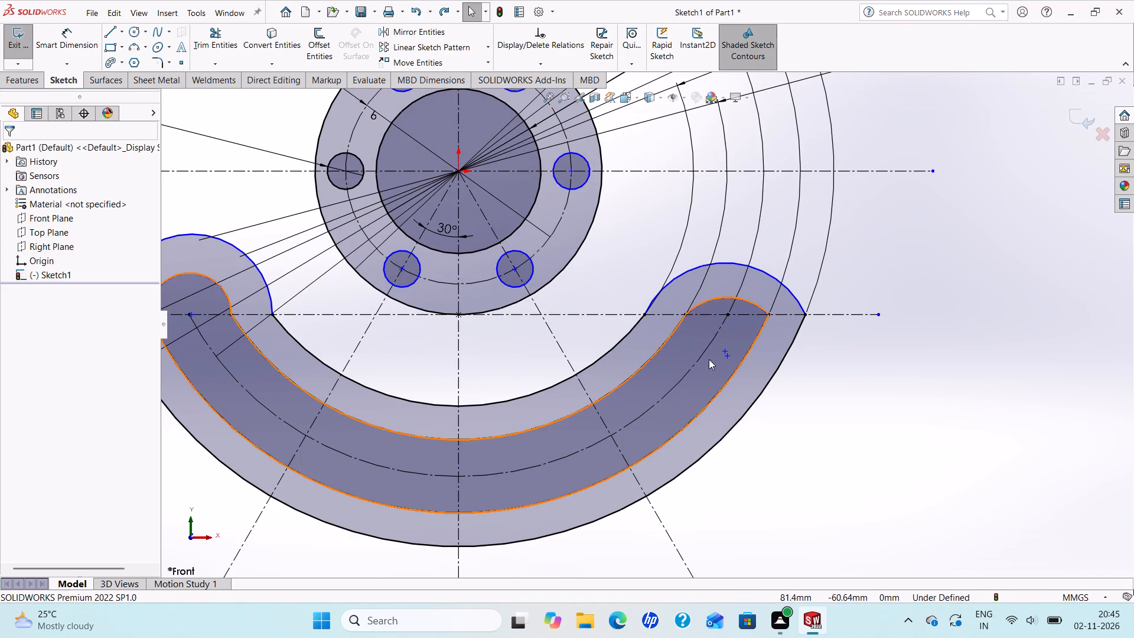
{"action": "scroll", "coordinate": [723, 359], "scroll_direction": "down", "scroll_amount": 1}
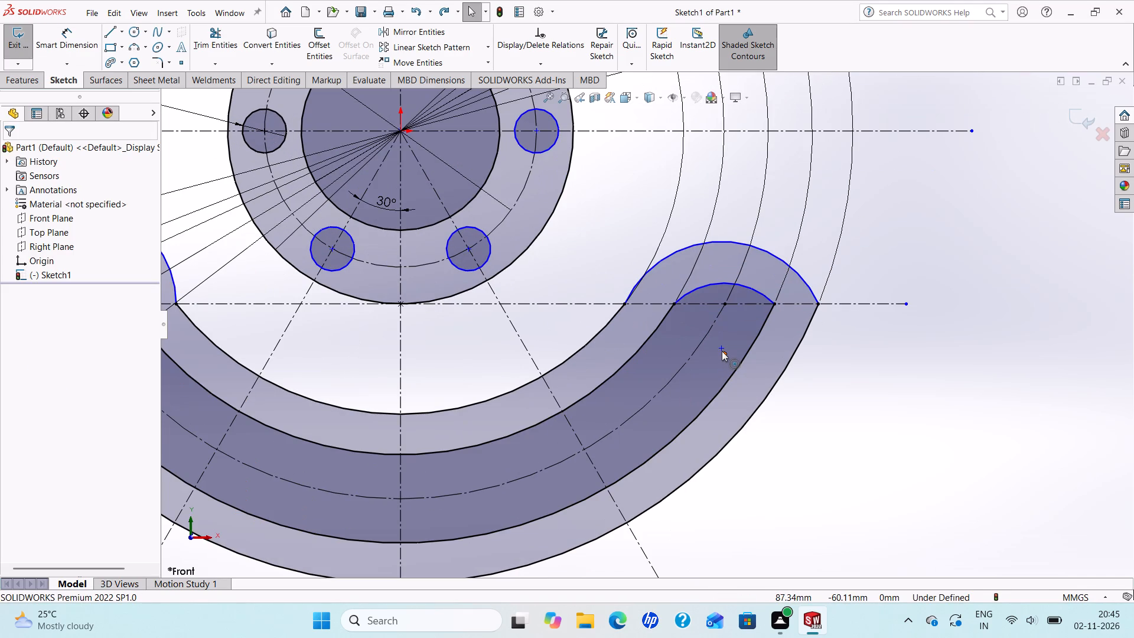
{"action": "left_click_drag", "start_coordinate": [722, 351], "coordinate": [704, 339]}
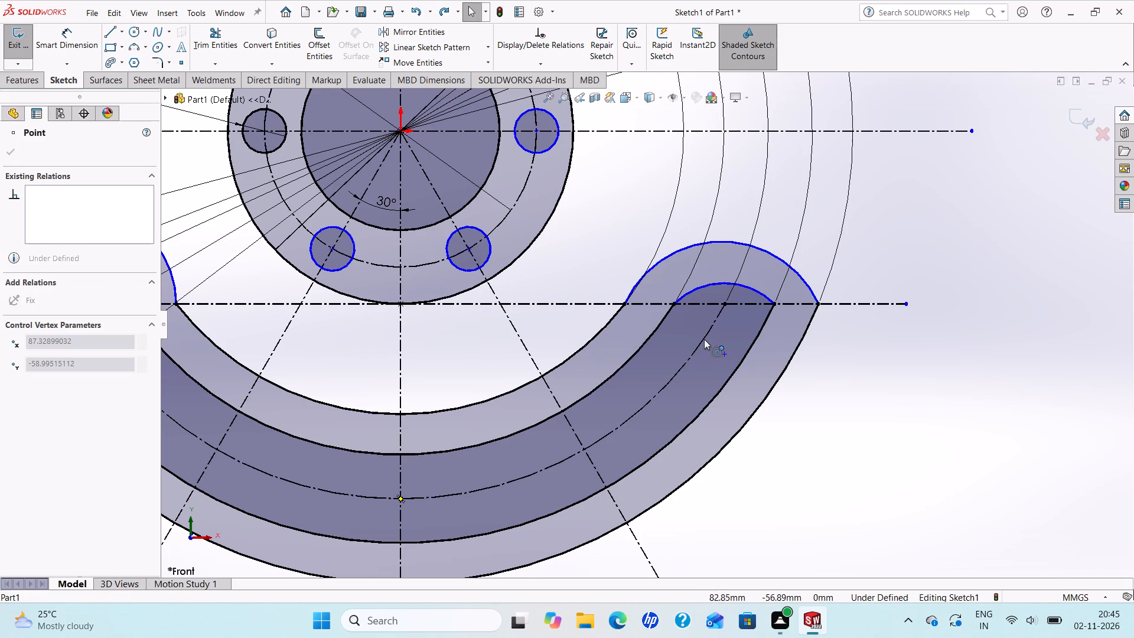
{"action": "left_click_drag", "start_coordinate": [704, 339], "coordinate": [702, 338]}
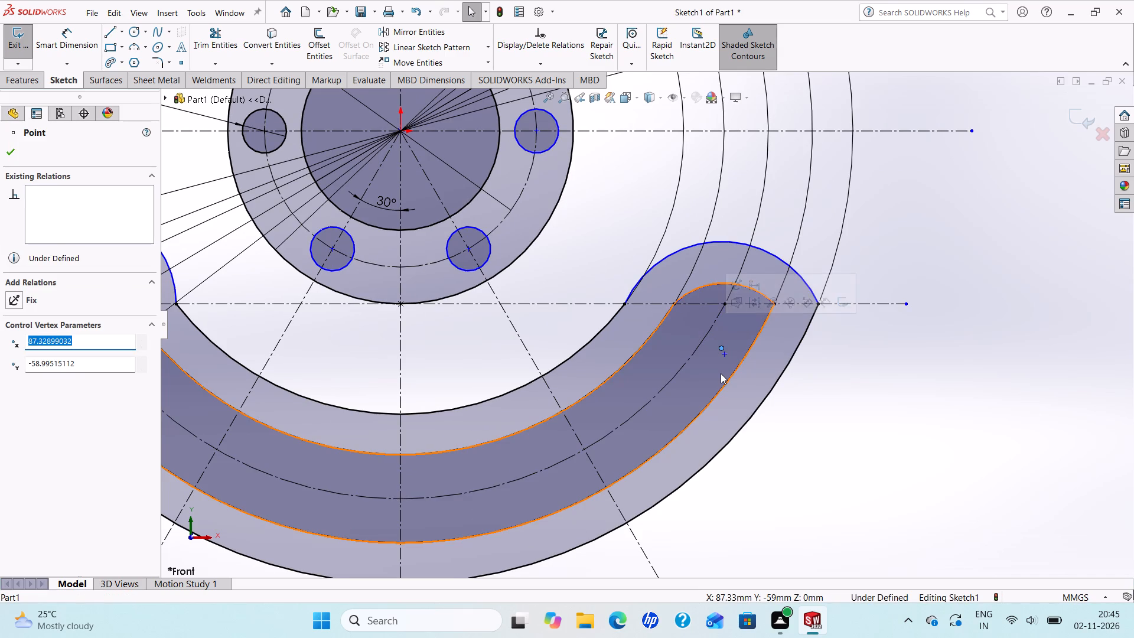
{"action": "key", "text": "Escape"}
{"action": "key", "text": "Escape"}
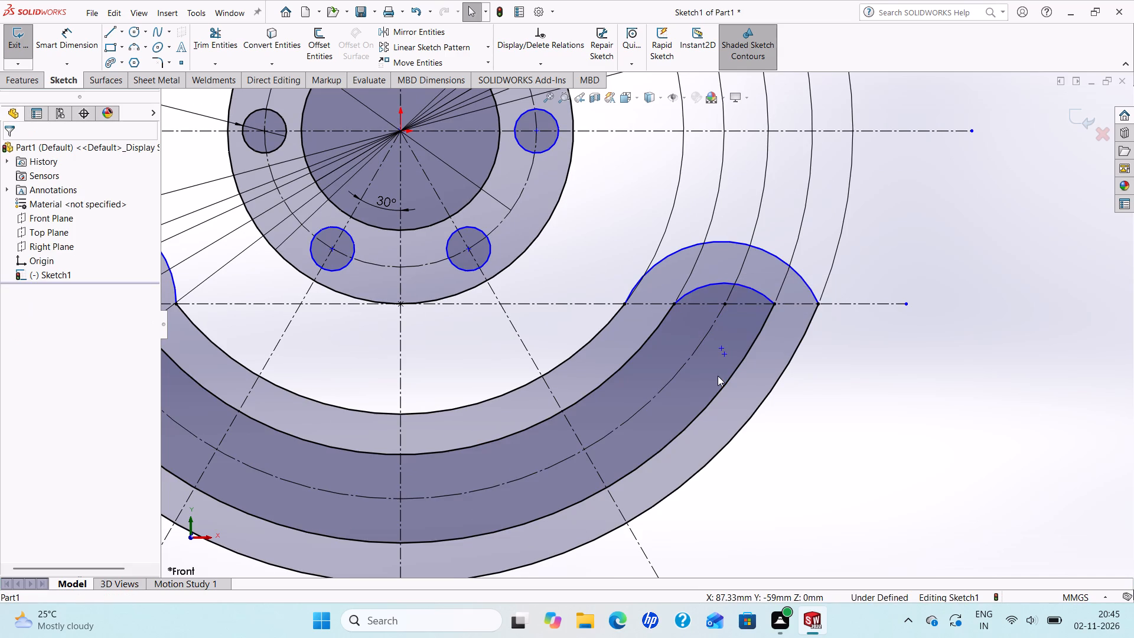
Make the centre point of the curved feature's right outer end arc coincident with the construction arc along the slot's middle.
{"action": "left_click", "coordinate": [722, 349], "text": "ctrl"}
{"action": "left_click", "coordinate": [704, 340], "text": "ctrl"}
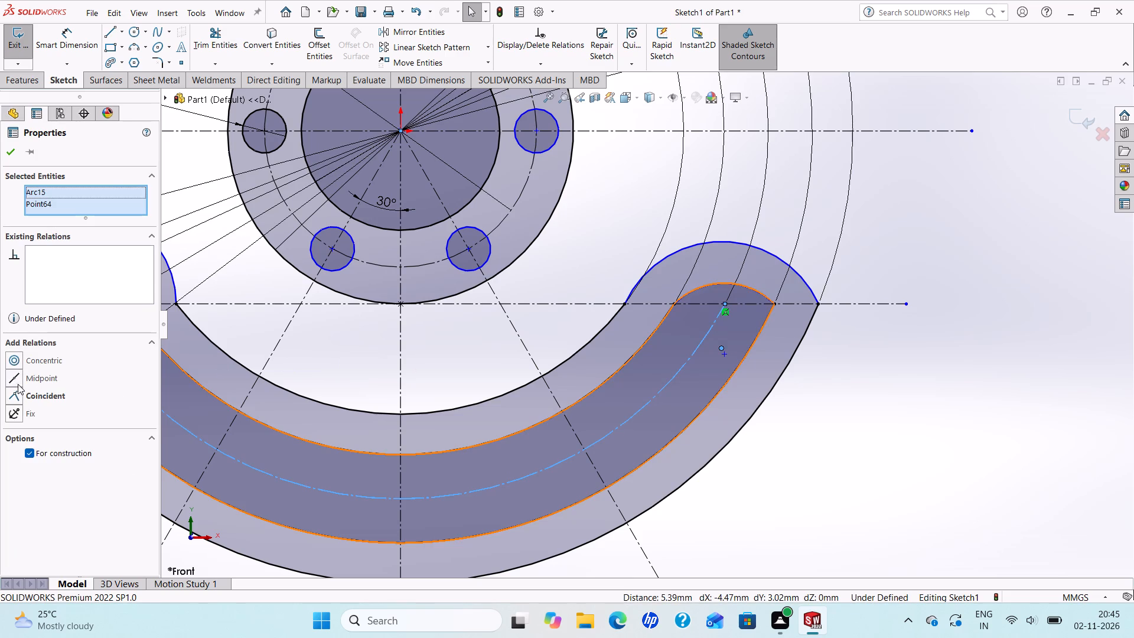
{"action": "left_click", "coordinate": [14, 397]}
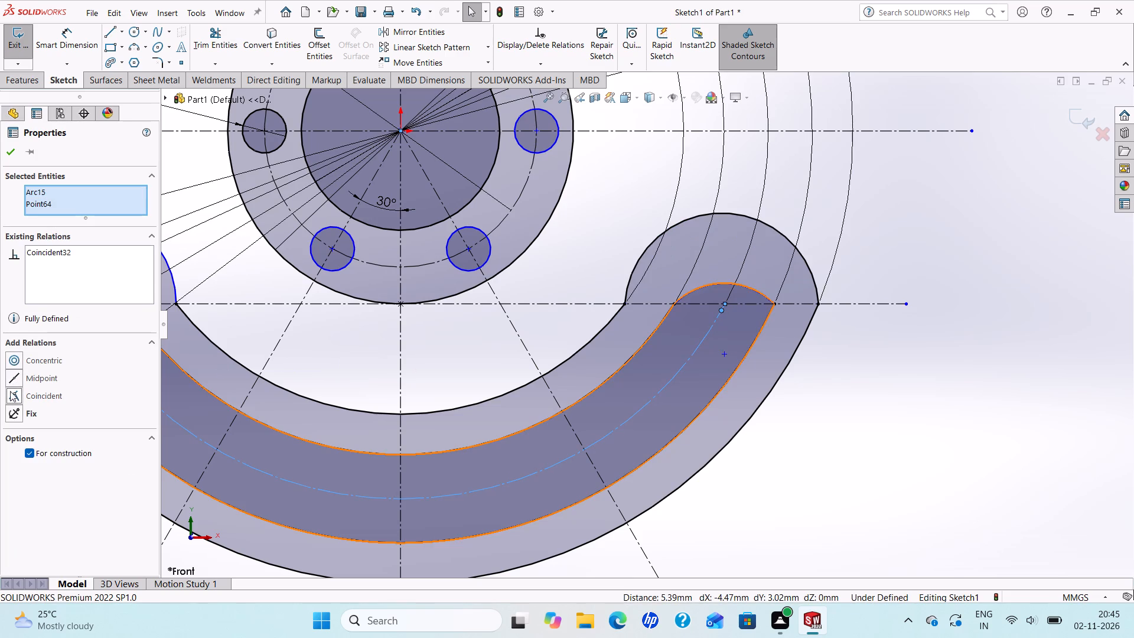
{"action": "left_click", "coordinate": [7, 150]}
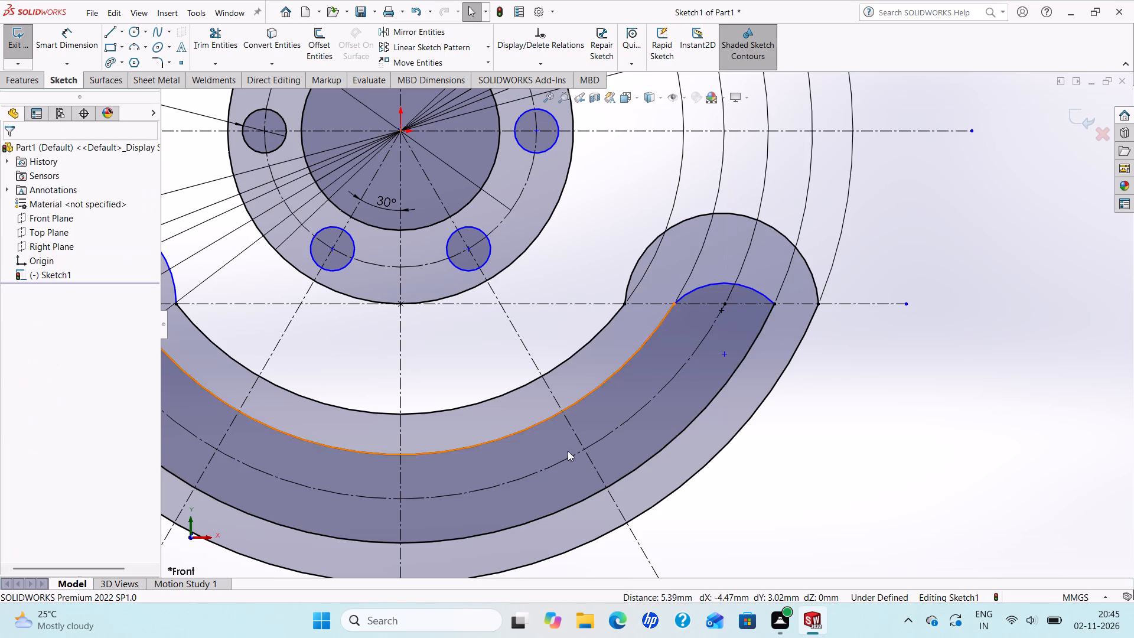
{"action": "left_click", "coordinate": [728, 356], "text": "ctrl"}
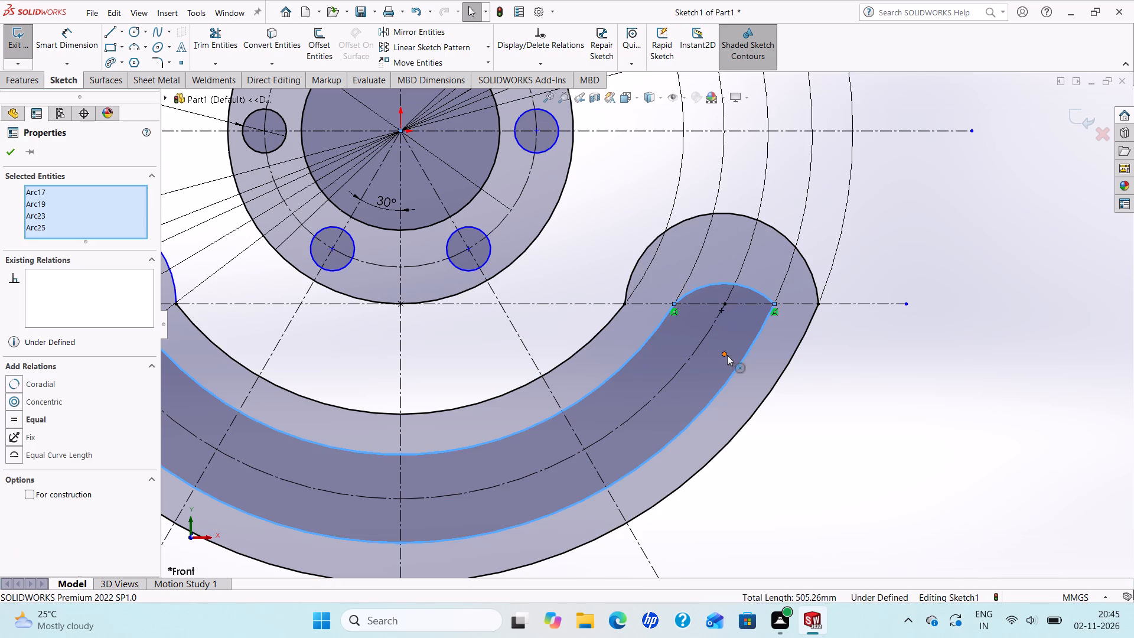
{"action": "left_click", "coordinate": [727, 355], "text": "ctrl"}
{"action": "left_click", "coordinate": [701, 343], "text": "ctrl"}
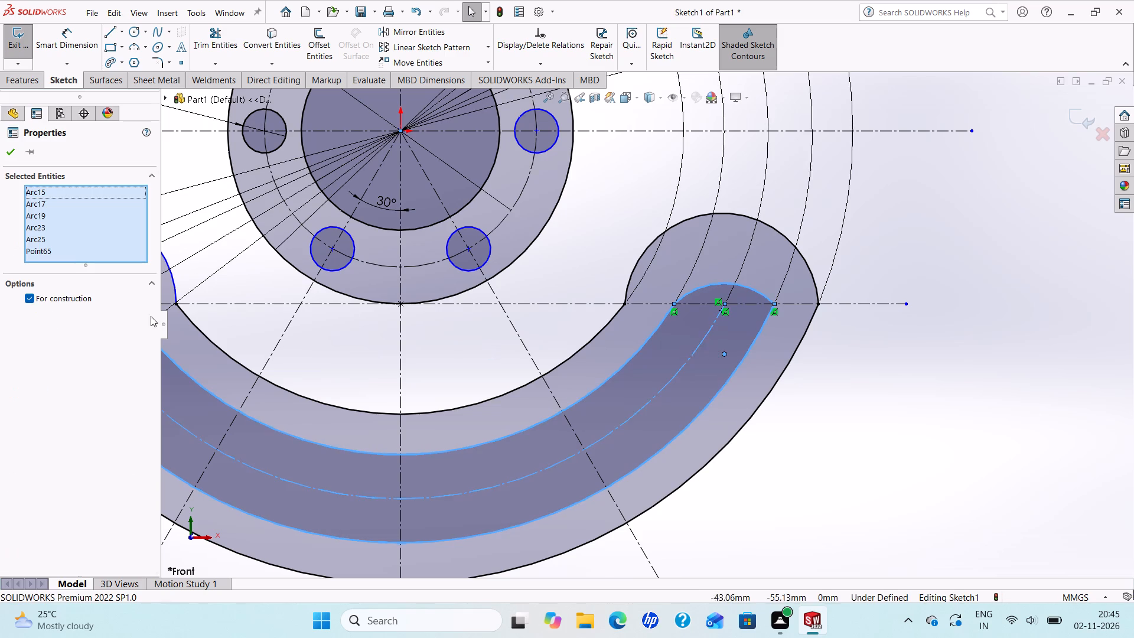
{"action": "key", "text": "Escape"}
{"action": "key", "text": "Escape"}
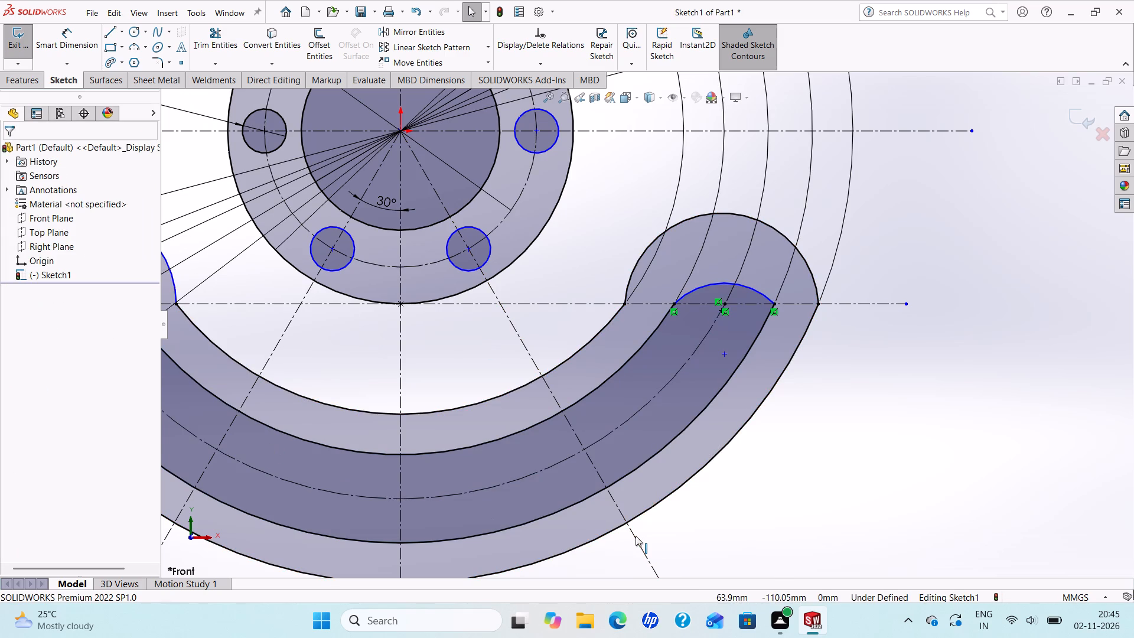
Make the centre point of the inner slot's right end arc coincident with the same construction arc.
{"action": "left_click", "coordinate": [726, 353], "text": "ctrl"}
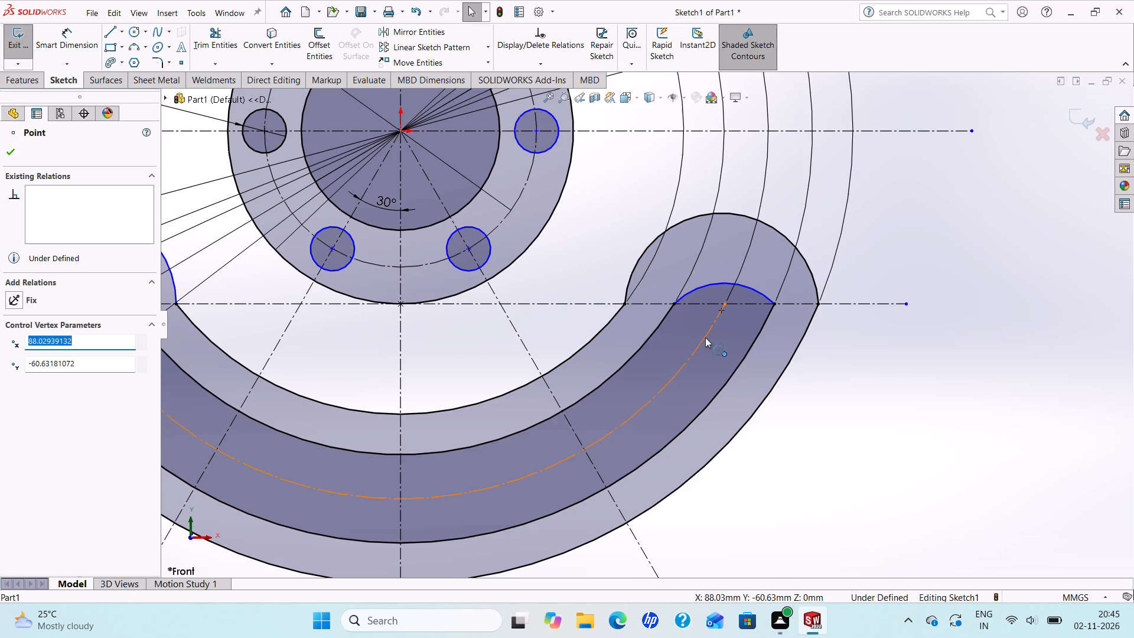
{"action": "left_click", "coordinate": [705, 337], "text": "ctrl"}
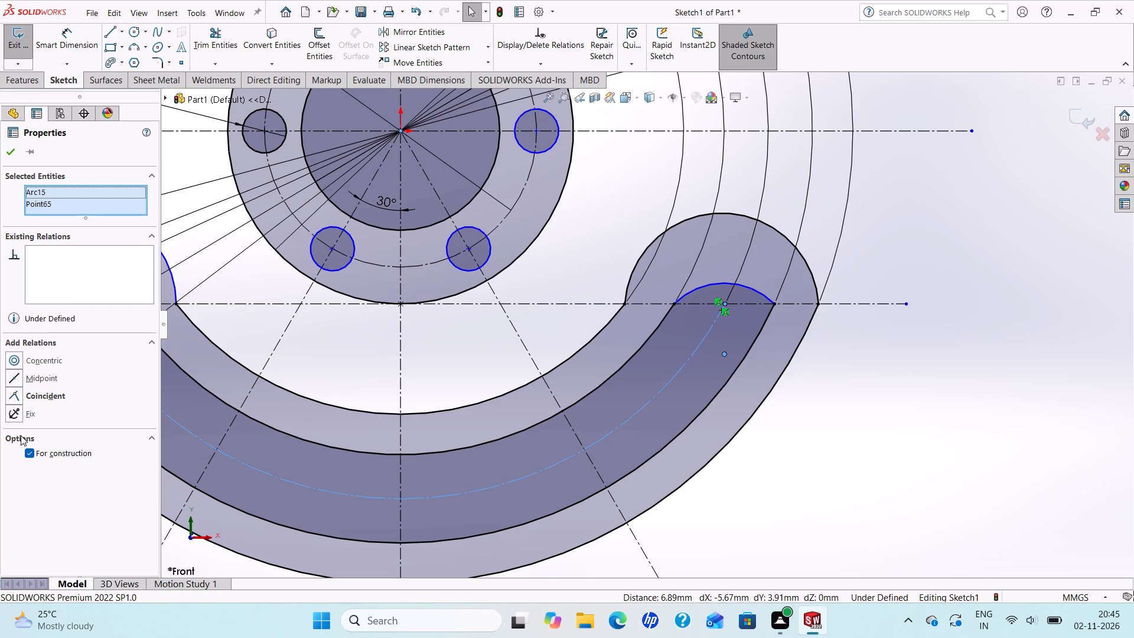
{"action": "left_click", "coordinate": [15, 401]}
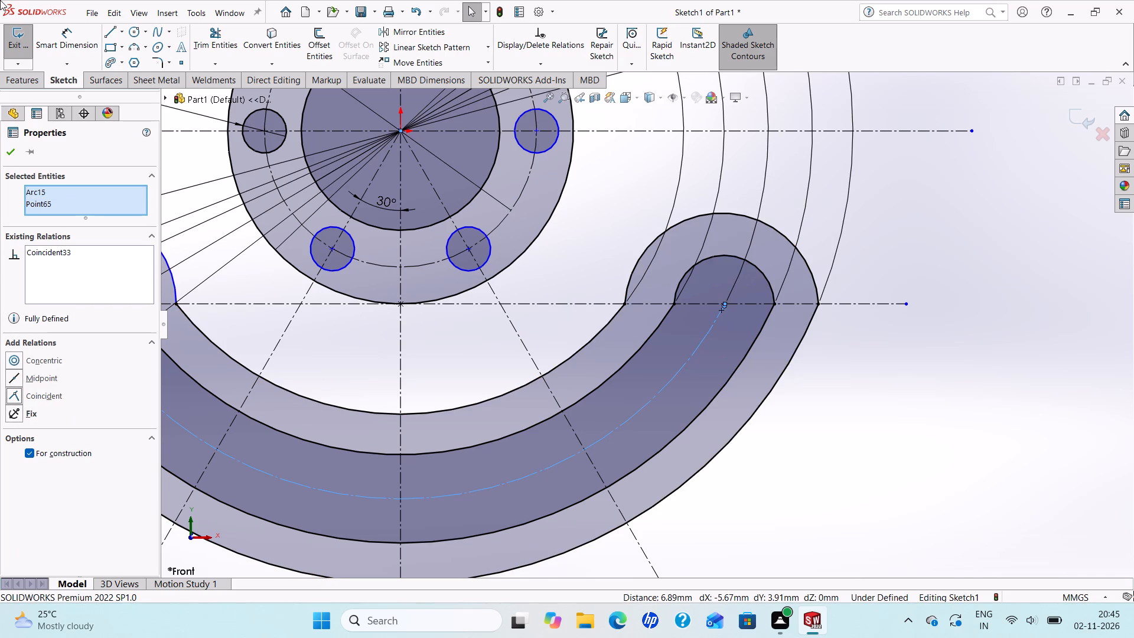
{"action": "left_click", "coordinate": [6, 160]}
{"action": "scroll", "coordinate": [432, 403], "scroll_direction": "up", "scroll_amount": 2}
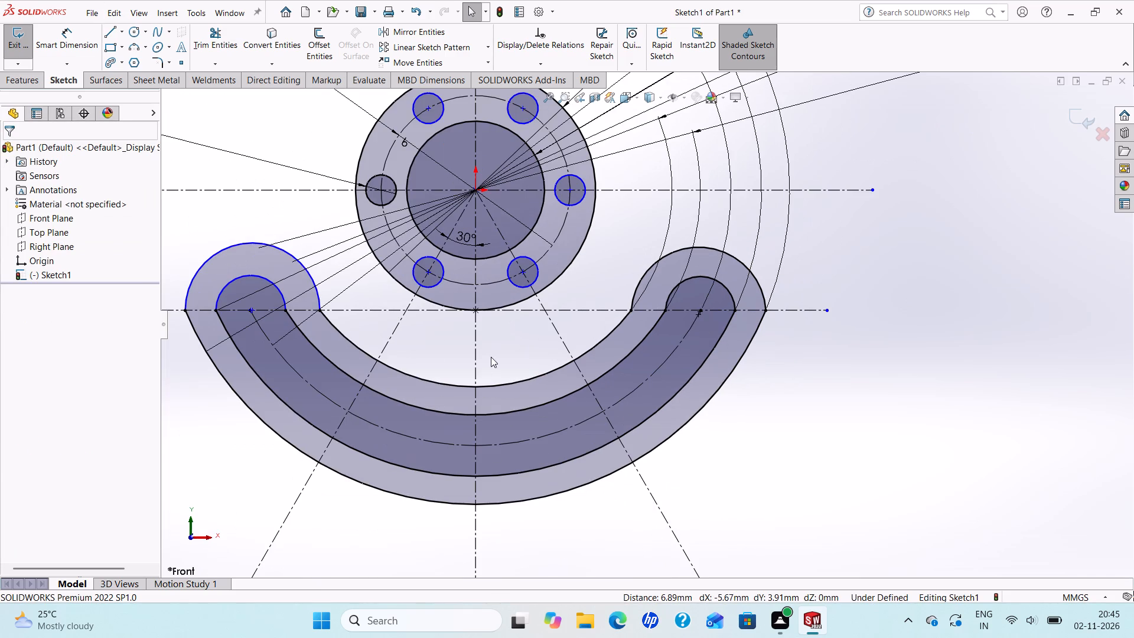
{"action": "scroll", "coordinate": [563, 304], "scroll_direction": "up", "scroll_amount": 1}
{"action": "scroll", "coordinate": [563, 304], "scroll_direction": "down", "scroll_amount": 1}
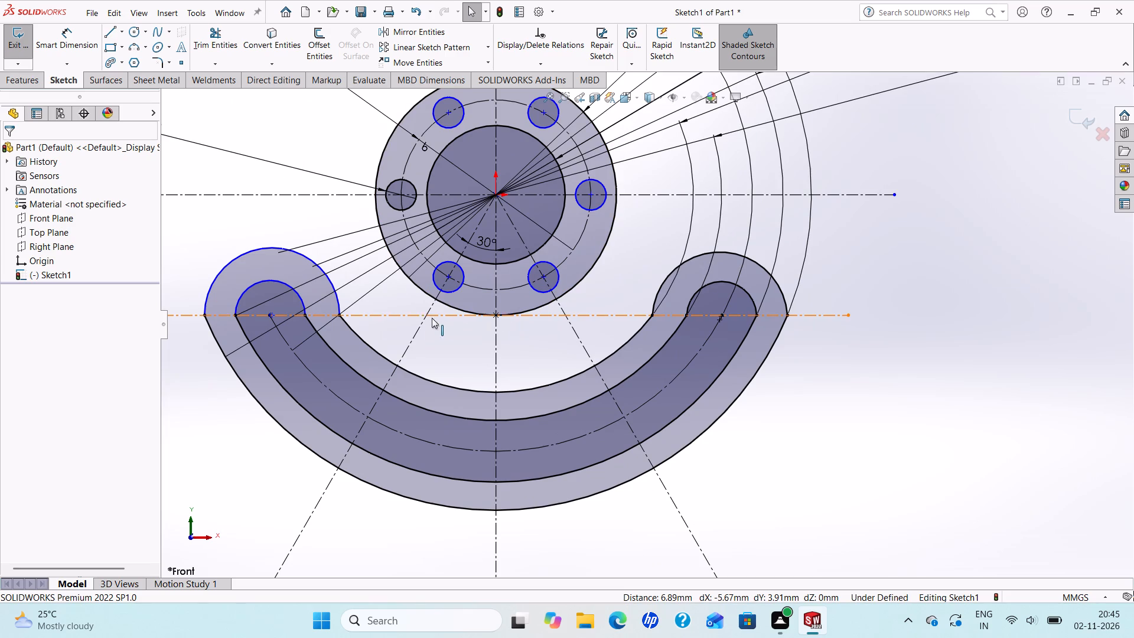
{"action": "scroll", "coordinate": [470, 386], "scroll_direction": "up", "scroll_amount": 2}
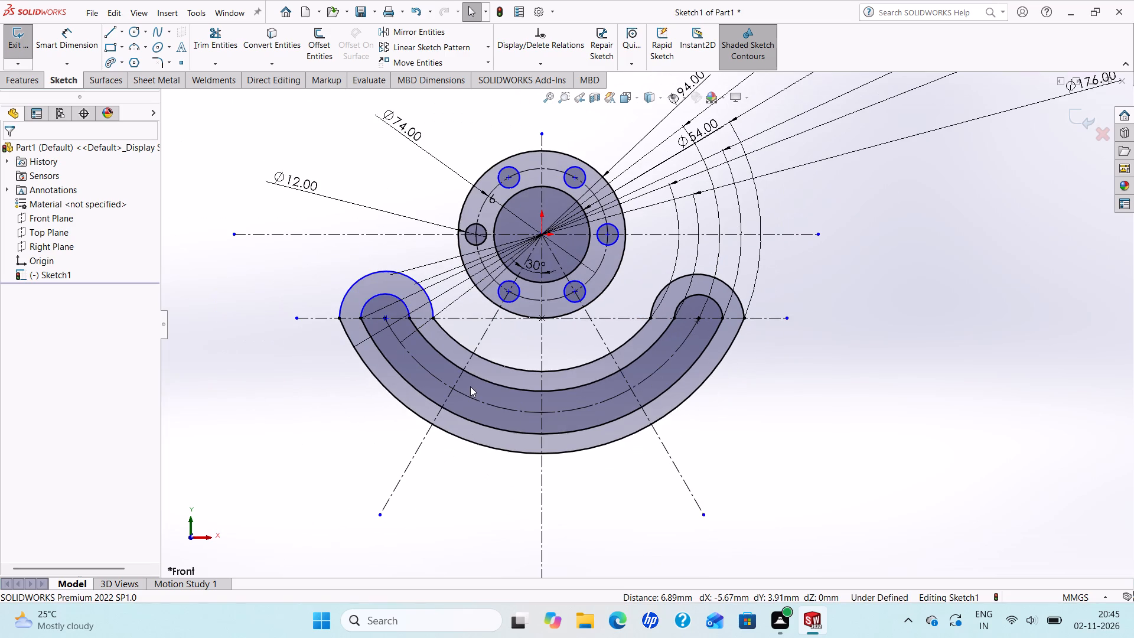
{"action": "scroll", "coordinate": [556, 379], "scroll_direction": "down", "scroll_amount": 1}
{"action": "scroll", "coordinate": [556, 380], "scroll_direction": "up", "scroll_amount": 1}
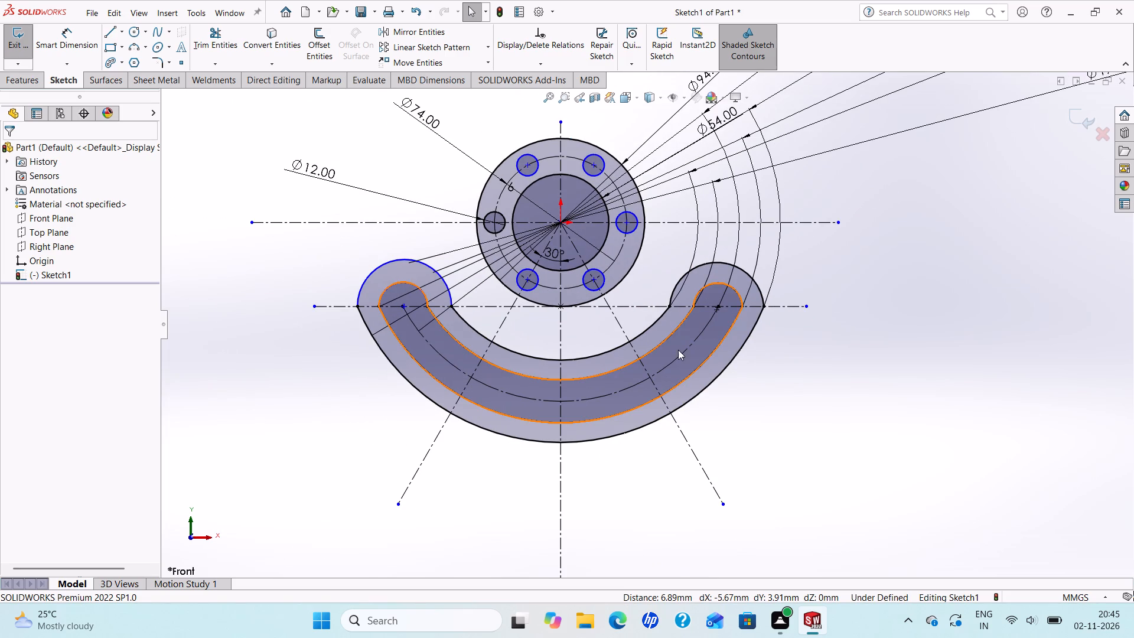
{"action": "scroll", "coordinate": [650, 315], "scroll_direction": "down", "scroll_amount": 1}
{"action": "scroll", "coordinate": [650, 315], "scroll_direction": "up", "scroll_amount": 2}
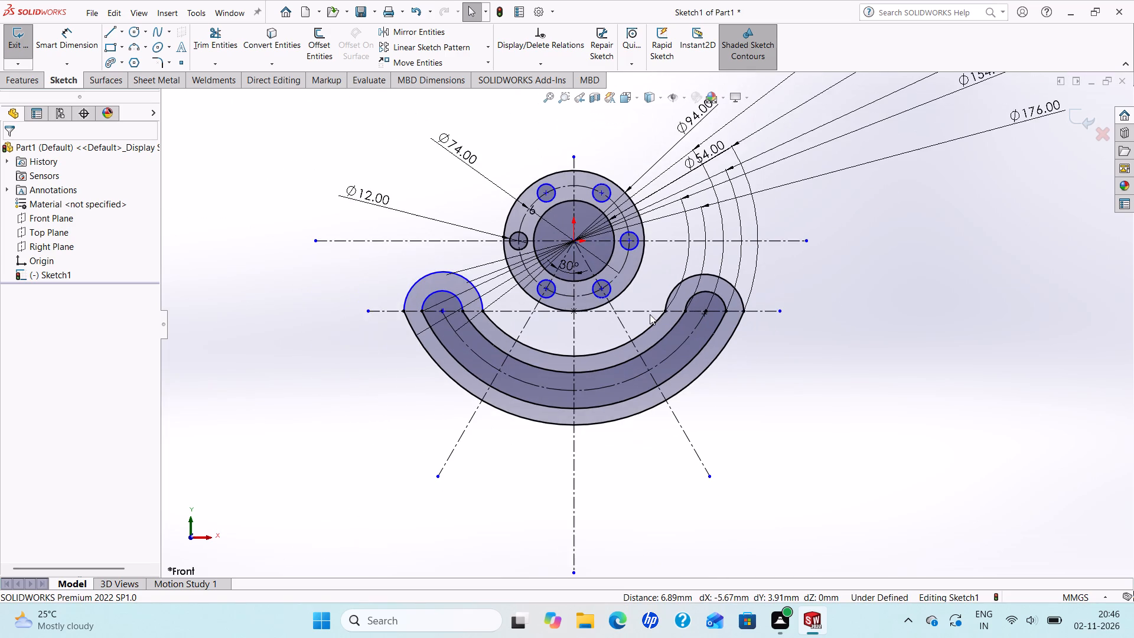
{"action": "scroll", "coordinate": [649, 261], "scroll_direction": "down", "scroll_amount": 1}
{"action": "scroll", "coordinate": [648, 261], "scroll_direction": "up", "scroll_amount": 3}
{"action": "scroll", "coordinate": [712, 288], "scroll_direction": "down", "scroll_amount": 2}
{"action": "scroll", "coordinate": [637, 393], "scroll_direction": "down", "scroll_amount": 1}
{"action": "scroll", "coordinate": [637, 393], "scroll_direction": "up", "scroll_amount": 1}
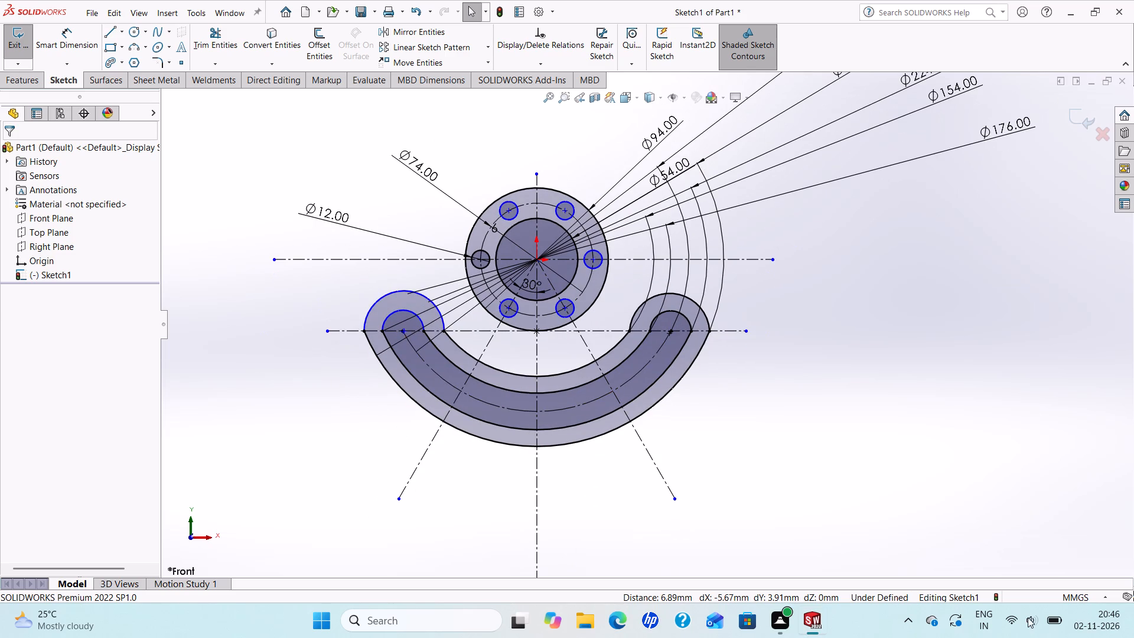
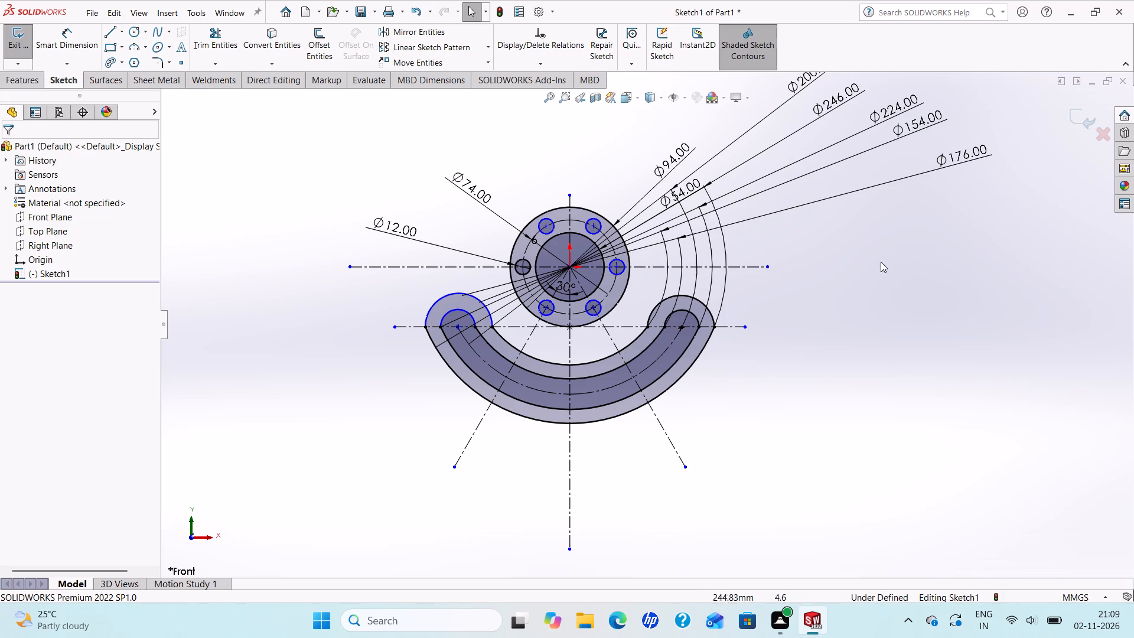
Undo the coincident relations, the four rounded end arcs and the middle arc's construction conversion, back to five open solid arcs.
{"action": "scroll", "coordinate": [739, 278], "scroll_direction": "up", "scroll_amount": 1}
{"action": "scroll", "coordinate": [626, 388], "scroll_direction": "down", "scroll_amount": 1}
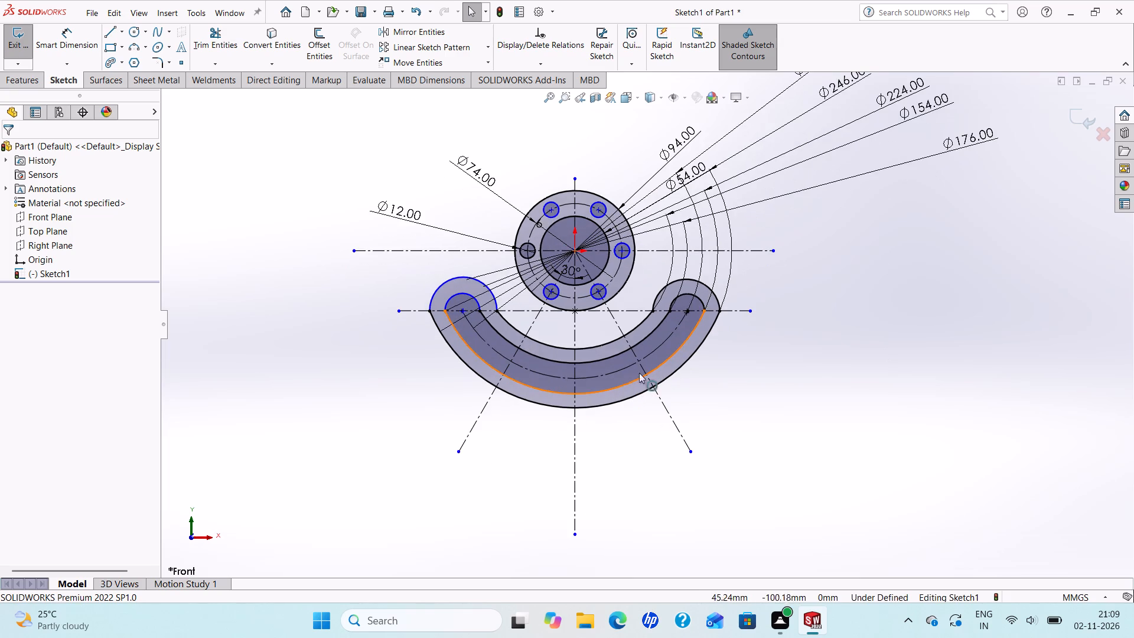
{"action": "scroll", "coordinate": [724, 335], "scroll_direction": "up", "scroll_amount": 1}
{"action": "scroll", "coordinate": [724, 333], "scroll_direction": "down", "scroll_amount": 1}
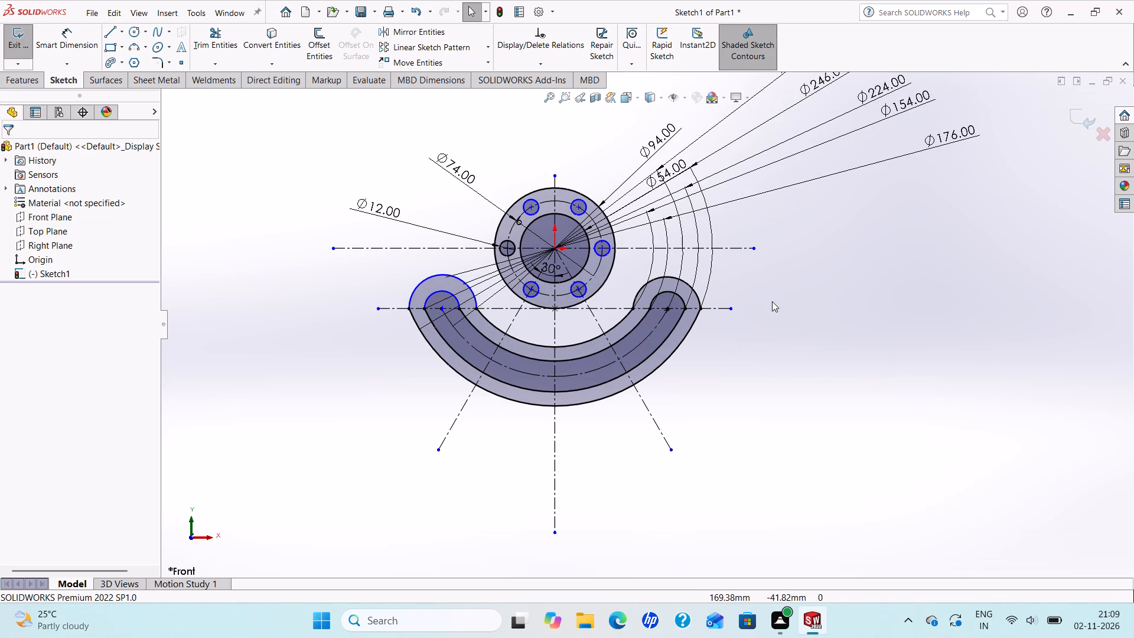
{"action": "key", "text": "ctrl+z"}
{"action": "key", "text": "ctrl+z"}
{"action": "key", "text": "ctrl+z"}
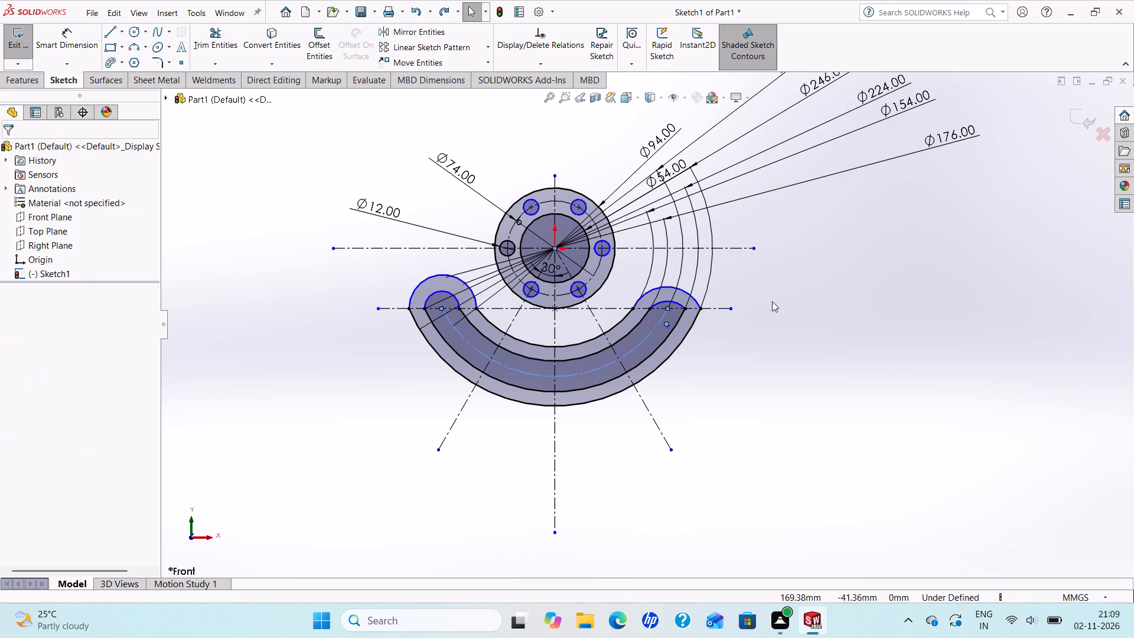
{"action": "key", "text": "ctrl+z"}
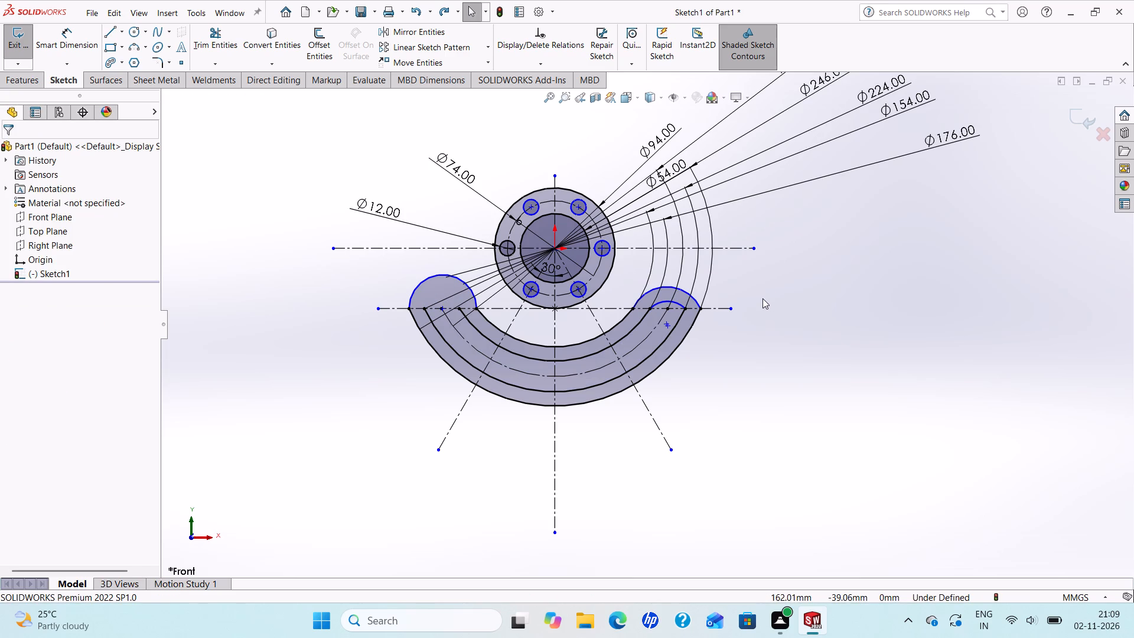
{"action": "key", "text": "ctrl+z"}
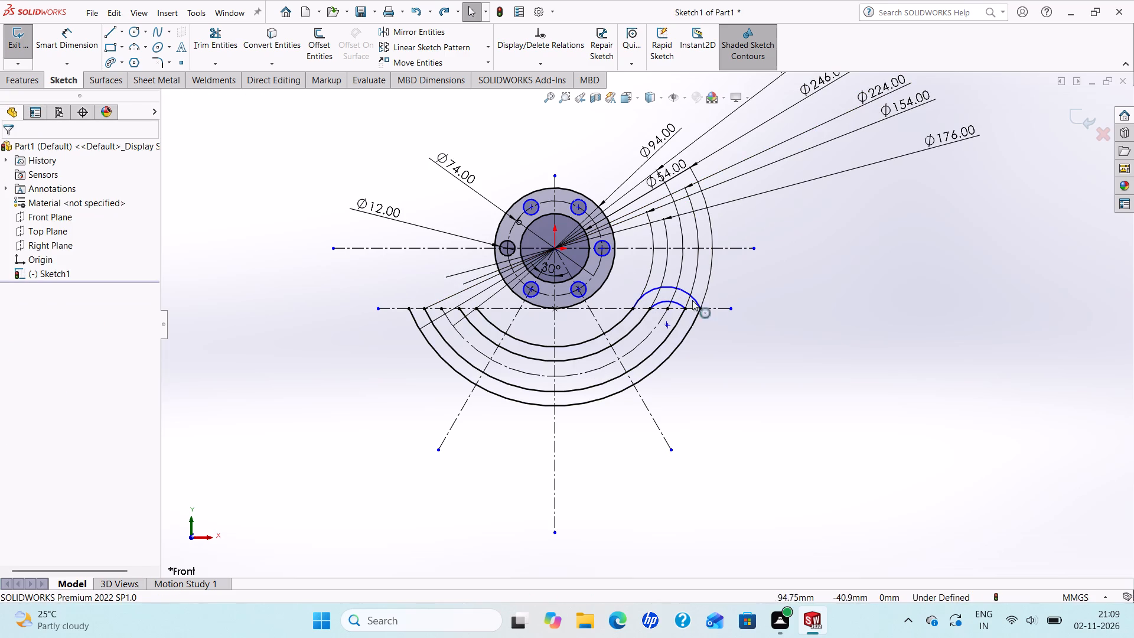
{"action": "key", "text": "ctrl+z"}
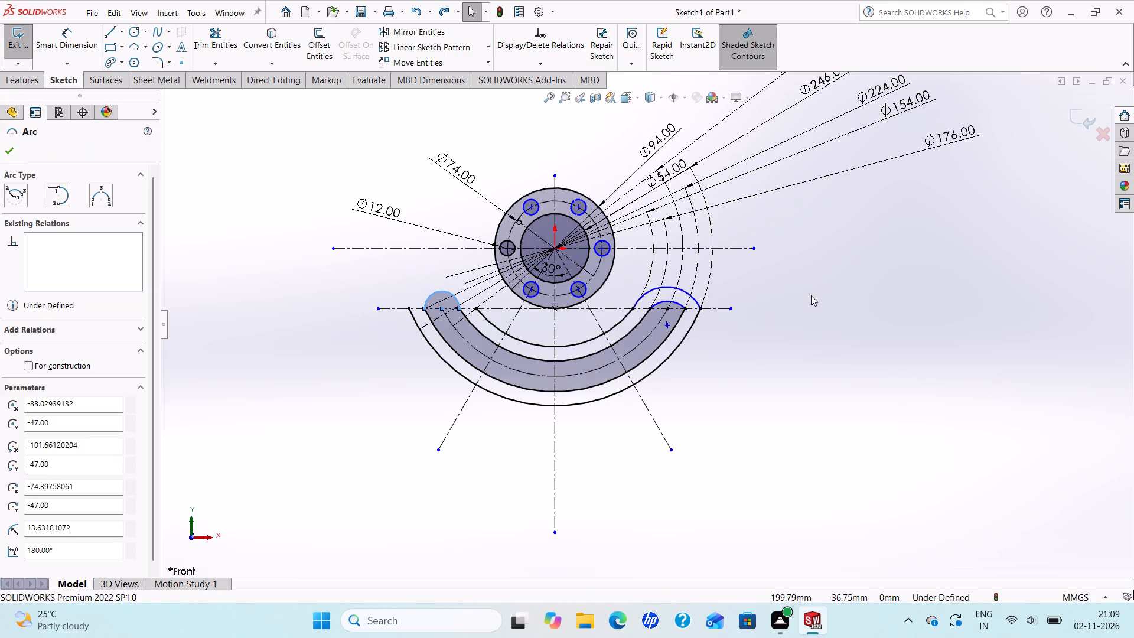
{"action": "key", "text": "ctrl+z"}
{"action": "key", "text": "ctrl+z"}
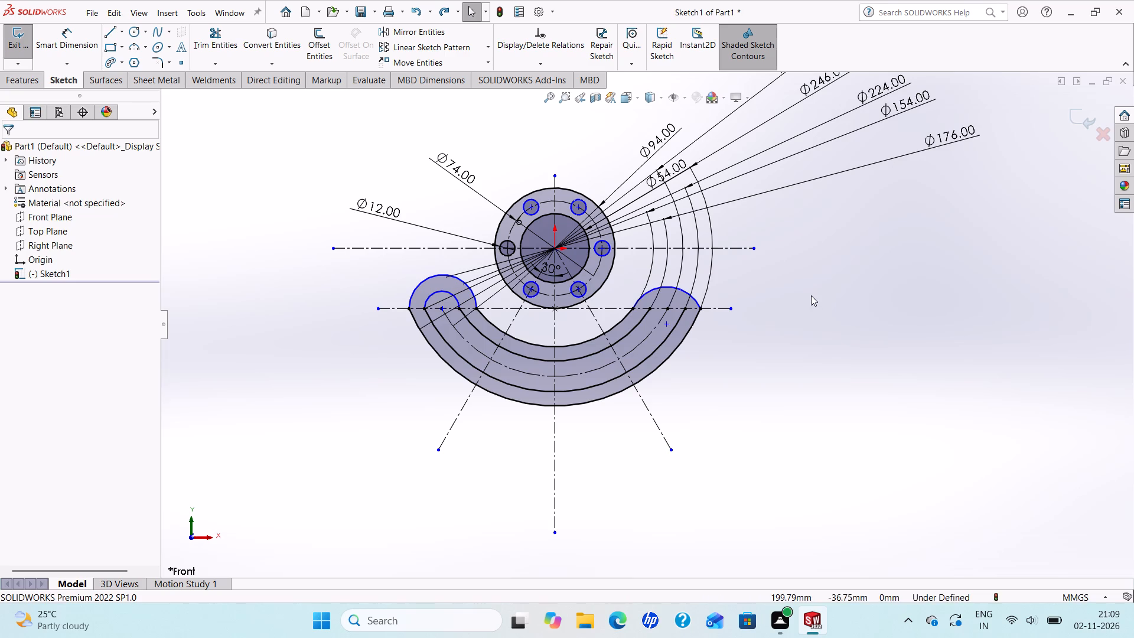
{"action": "key", "text": "ctrl+z"}
{"action": "key", "text": "ctrl+z"}
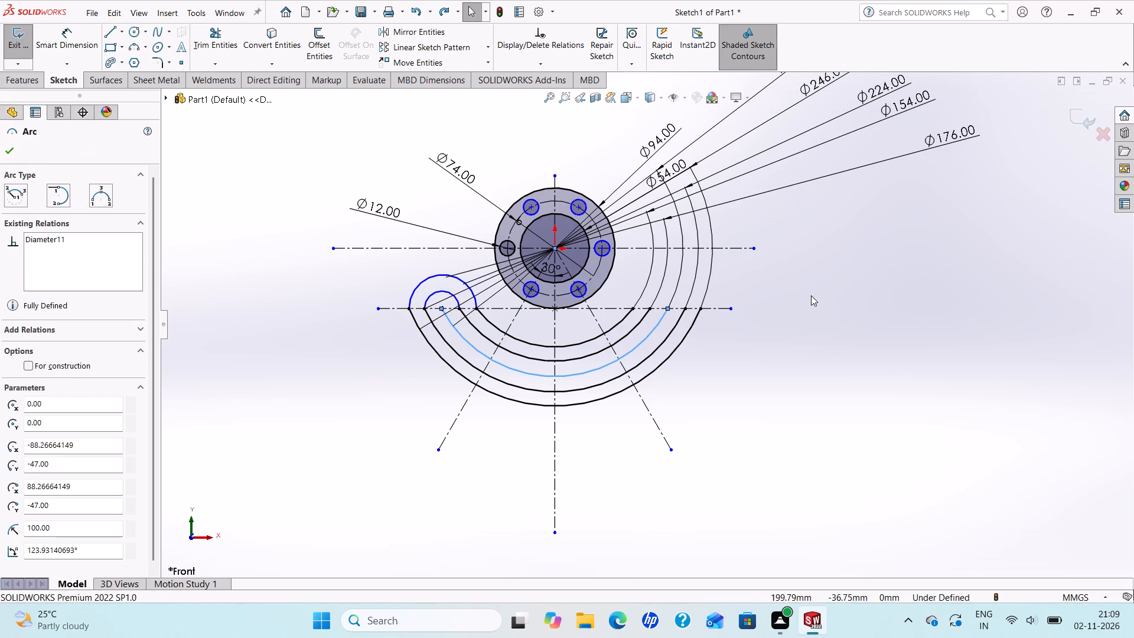
{"action": "key", "text": "ctrl+z"}
{"action": "key", "text": "ctrl+z"}
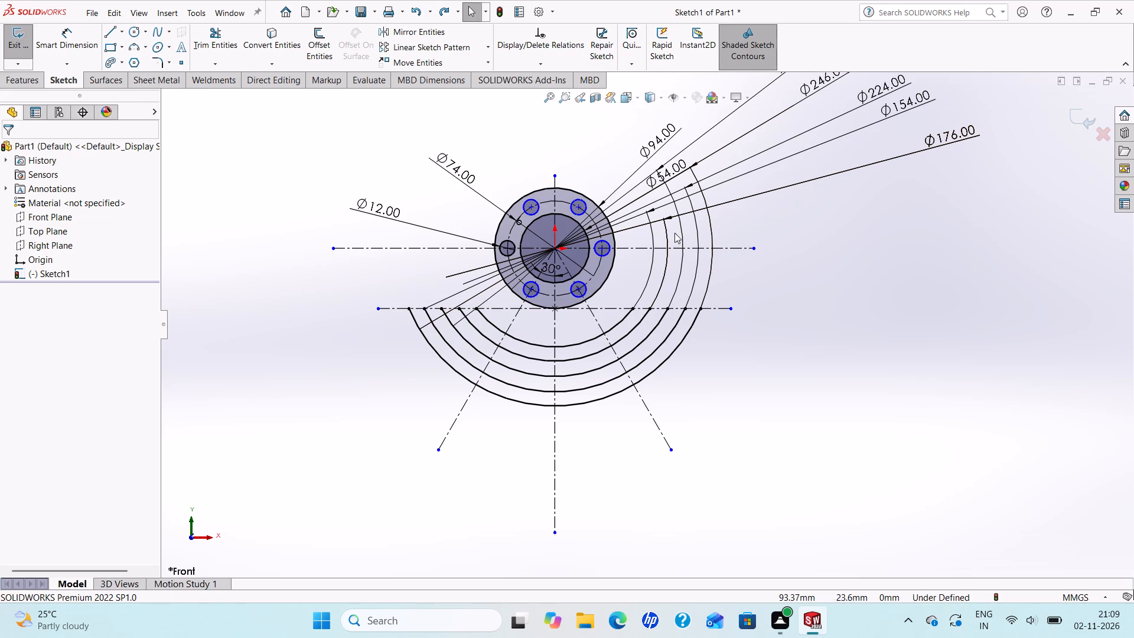
Sketch a vertical construction centerline about 148 mm long across the five arcs, to the right of the flange.
{"action": "scroll", "coordinate": [672, 275], "scroll_direction": "up", "scroll_amount": 1}
{"action": "scroll", "coordinate": [669, 274], "scroll_direction": "down", "scroll_amount": 1}
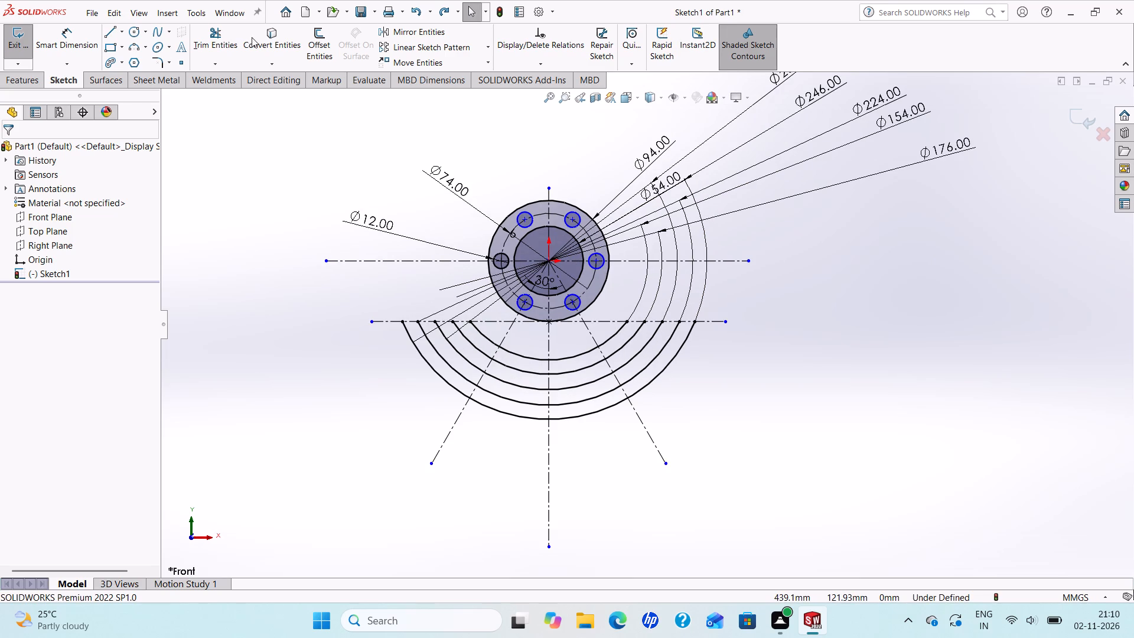
{"action": "left_click", "coordinate": [121, 30]}
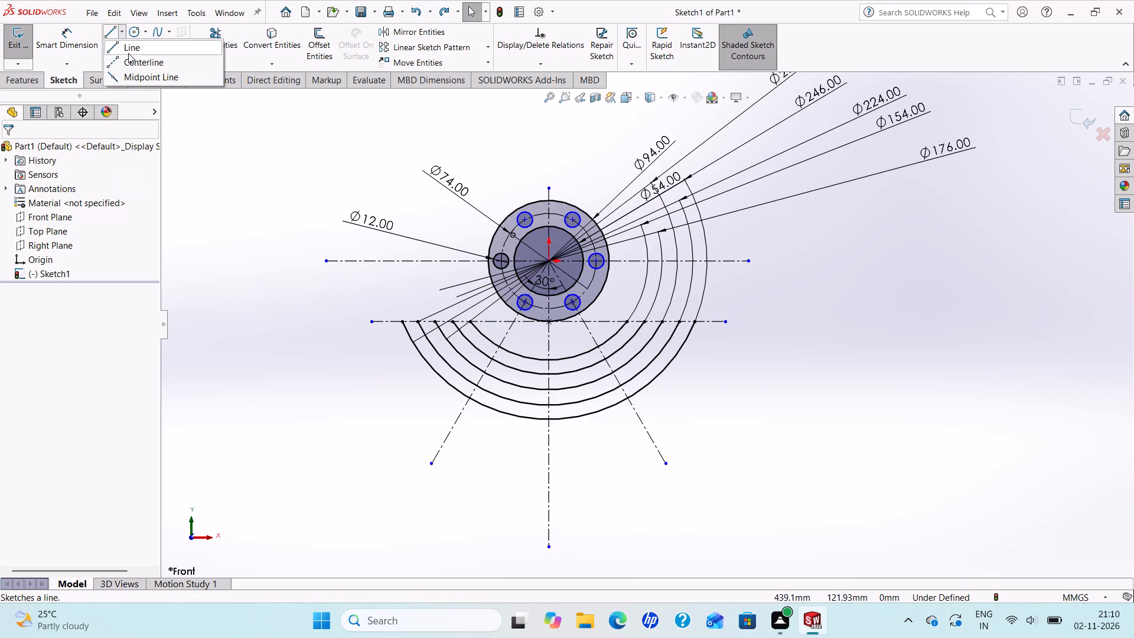
{"action": "left_click", "coordinate": [130, 56]}
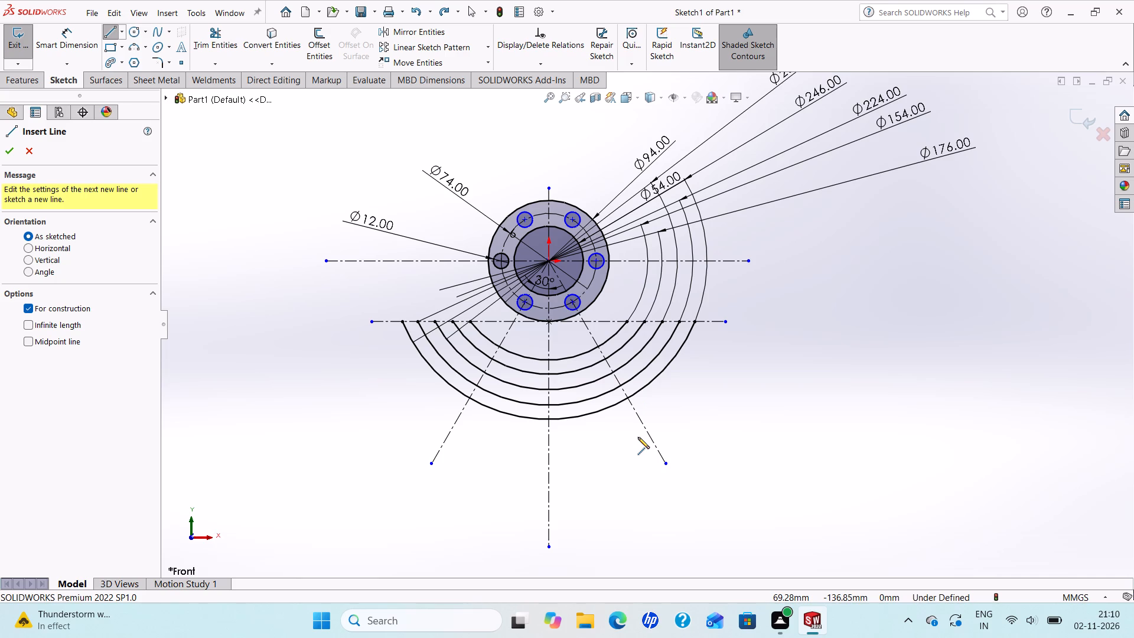
{"action": "left_click", "coordinate": [638, 437]}
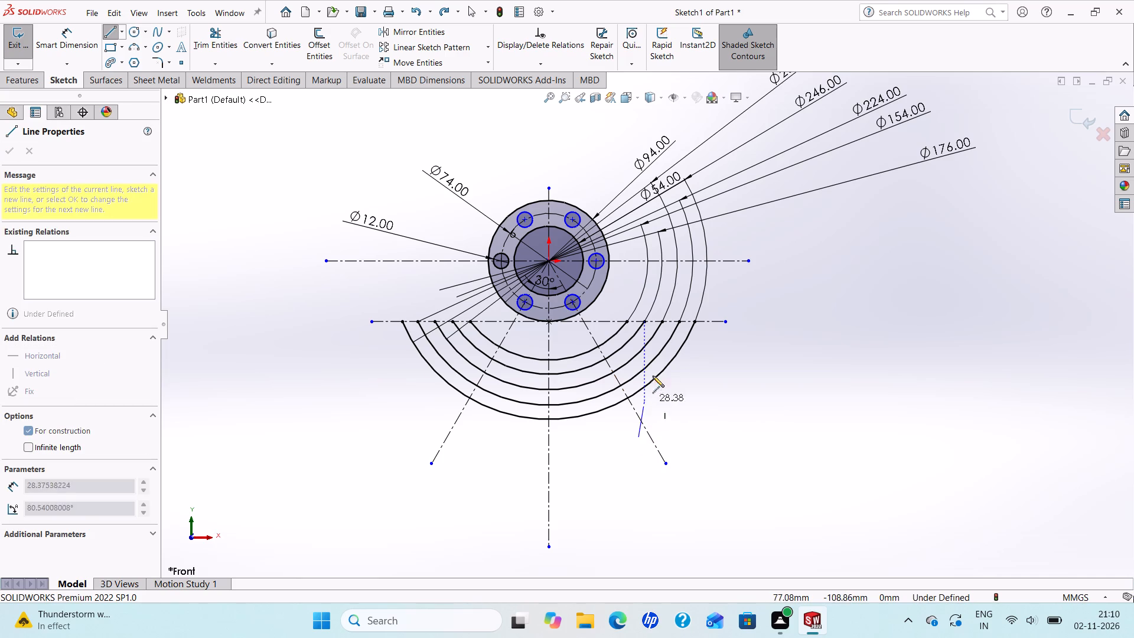
{"action": "left_click", "coordinate": [638, 247]}
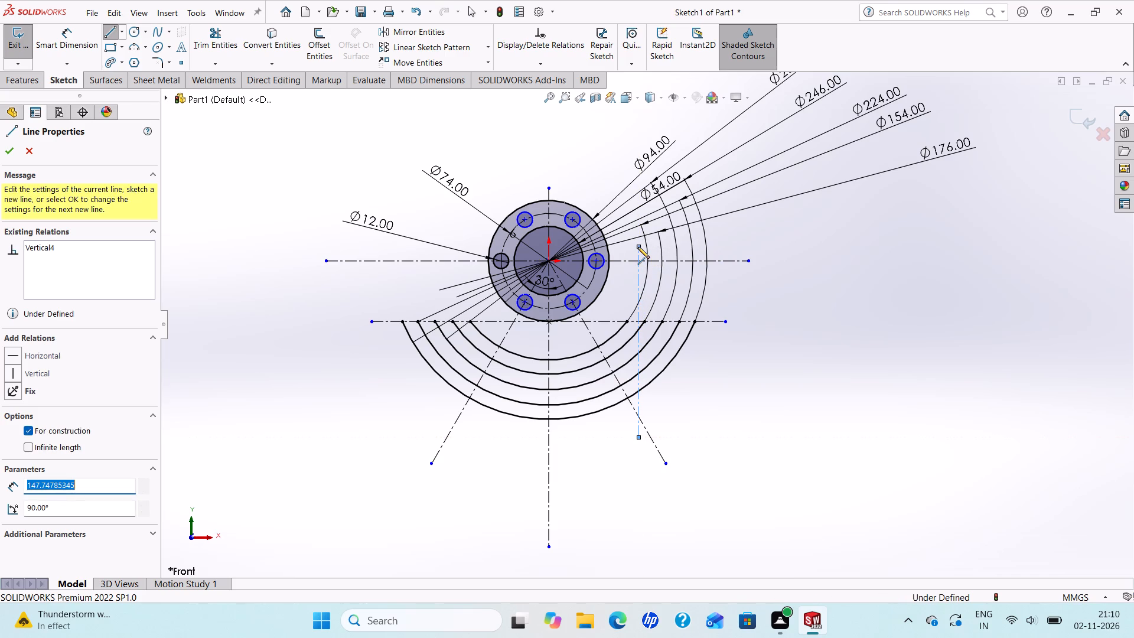
{"action": "right_click", "coordinate": [638, 246]}
{"action": "left_click", "coordinate": [660, 256]}
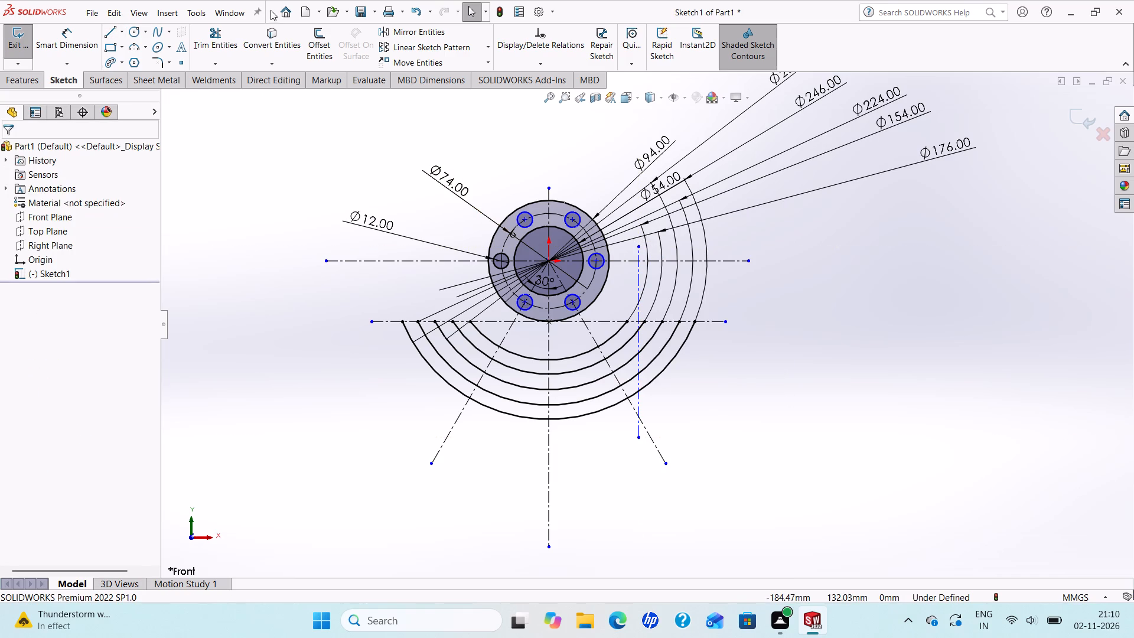
Mirror the new vertical construction line about the flange's vertical centerline, keeping the original.
{"action": "left_click", "coordinate": [435, 25]}
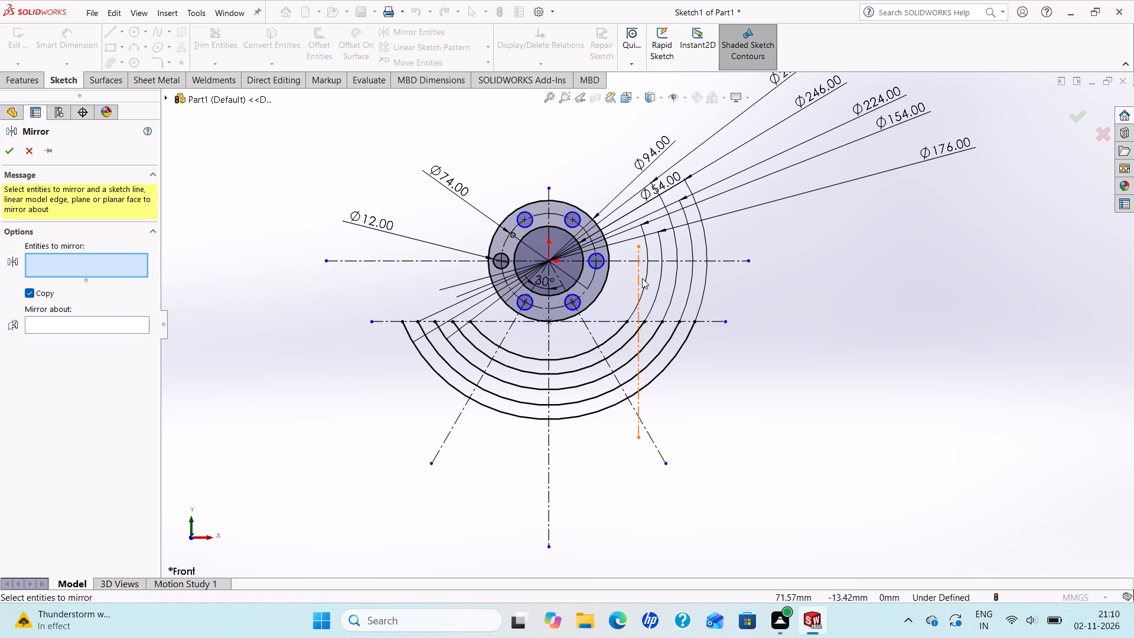
{"action": "left_click", "coordinate": [638, 268]}
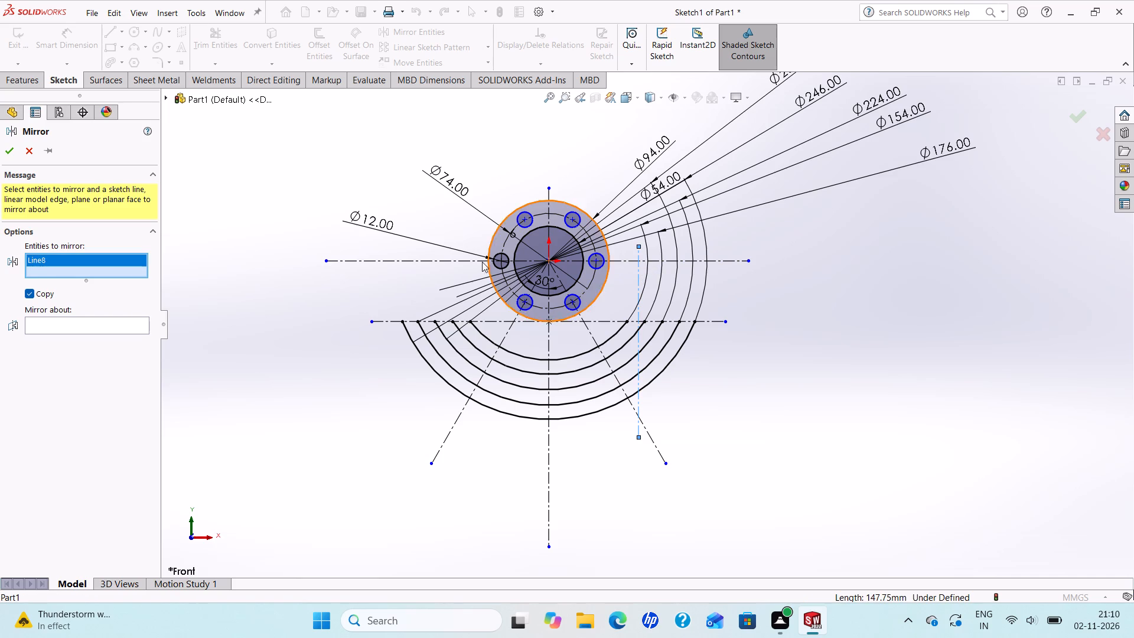
{"action": "left_click", "coordinate": [71, 324]}
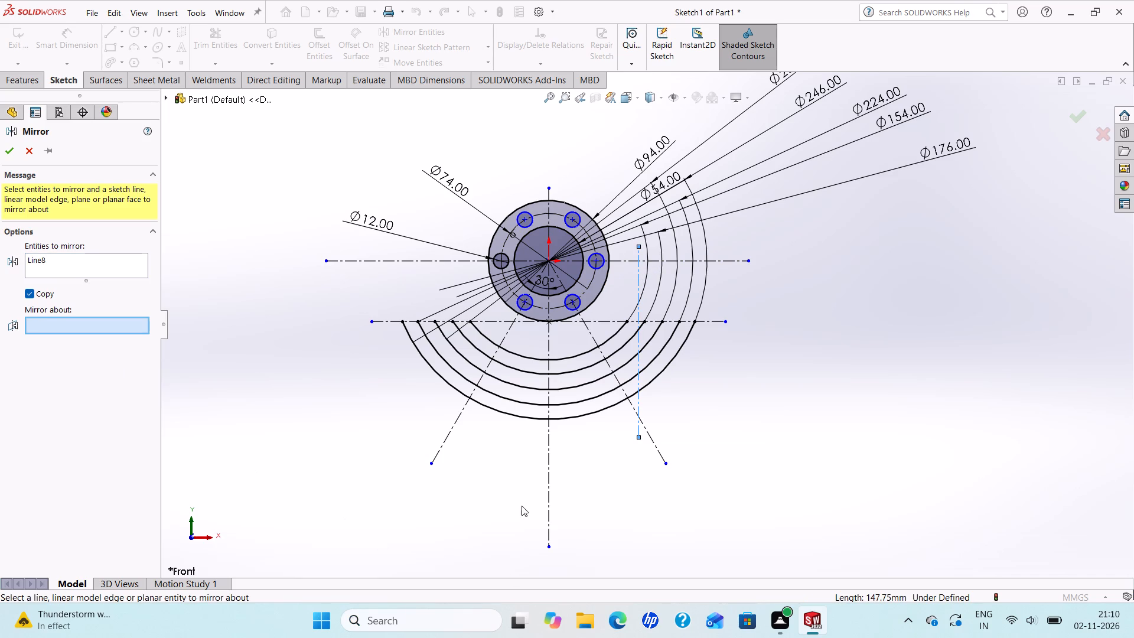
{"action": "left_click", "coordinate": [548, 454]}
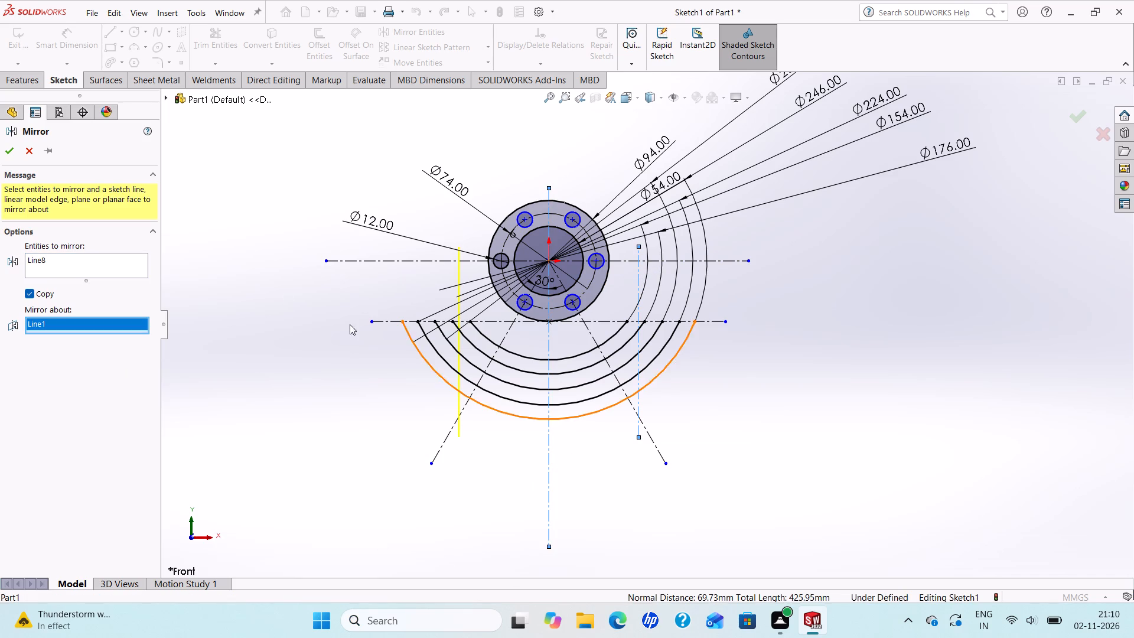
{"action": "left_click", "coordinate": [5, 151]}
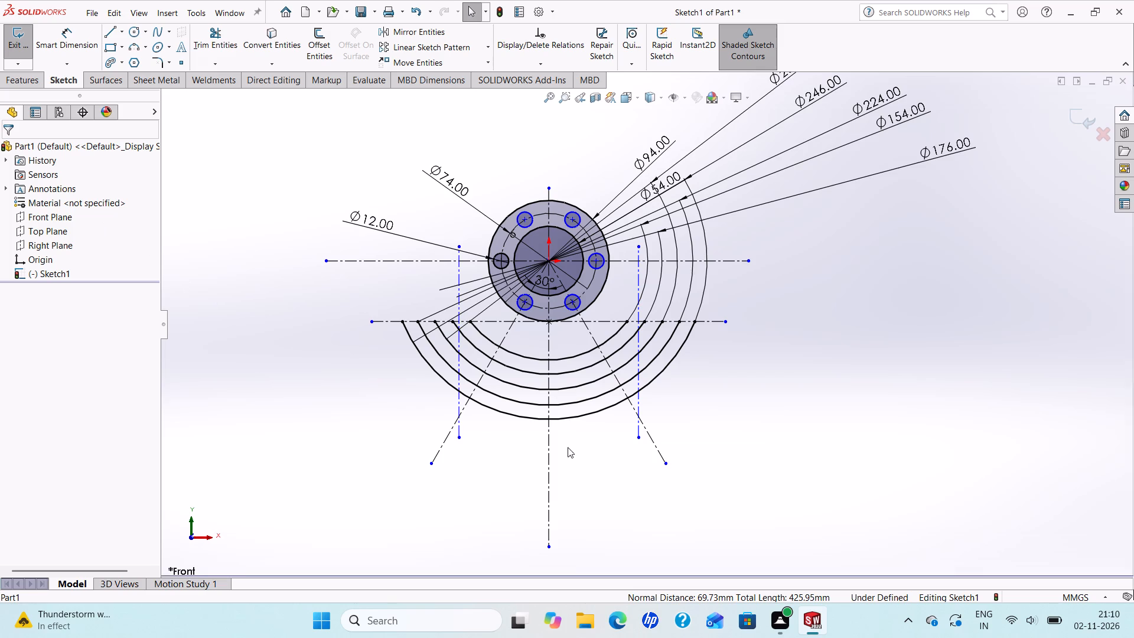
Power trim the right ends of the 200, 224 and 246 mm arcs back to the right vertical construction line.
{"action": "left_click", "coordinate": [227, 38]}
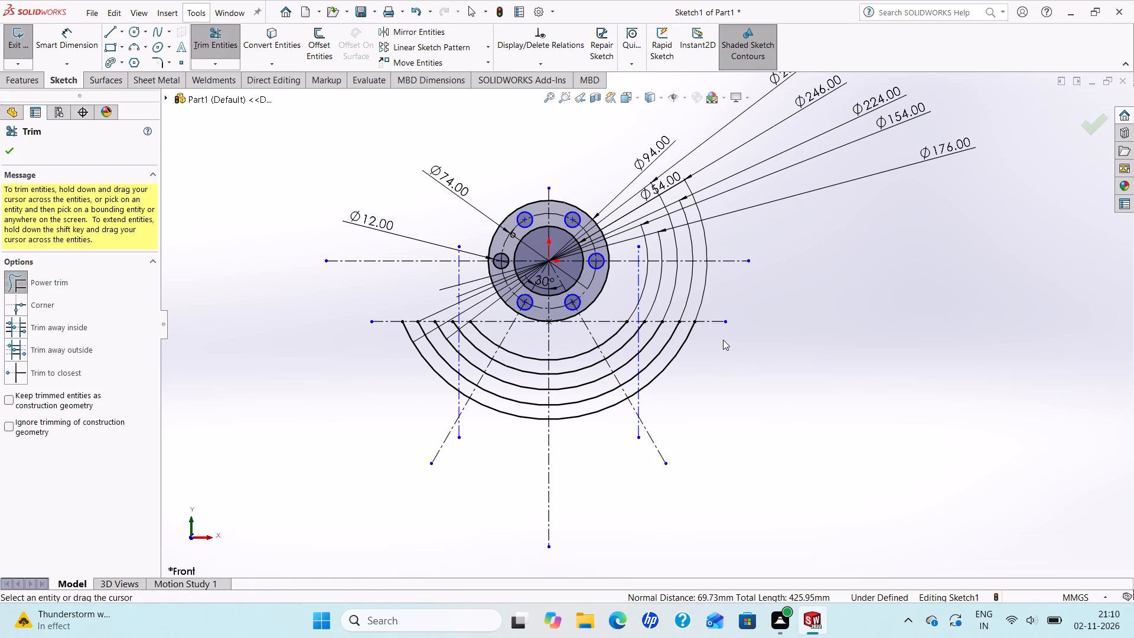
{"action": "scroll", "coordinate": [701, 338], "scroll_direction": "down", "scroll_amount": 4}
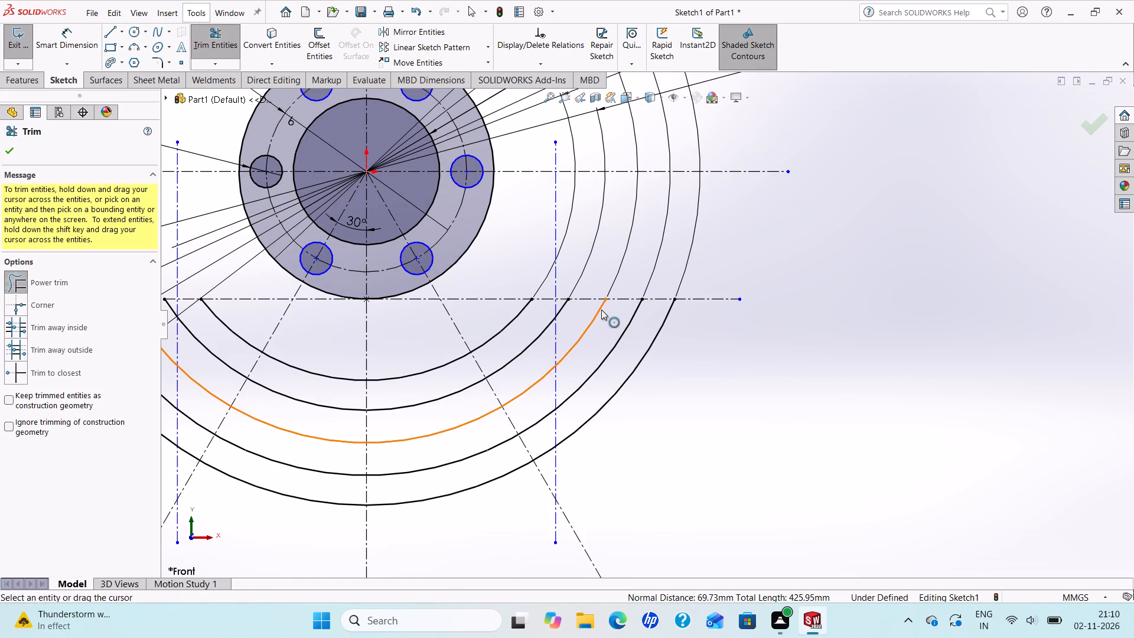
{"action": "left_click", "coordinate": [600, 310]}
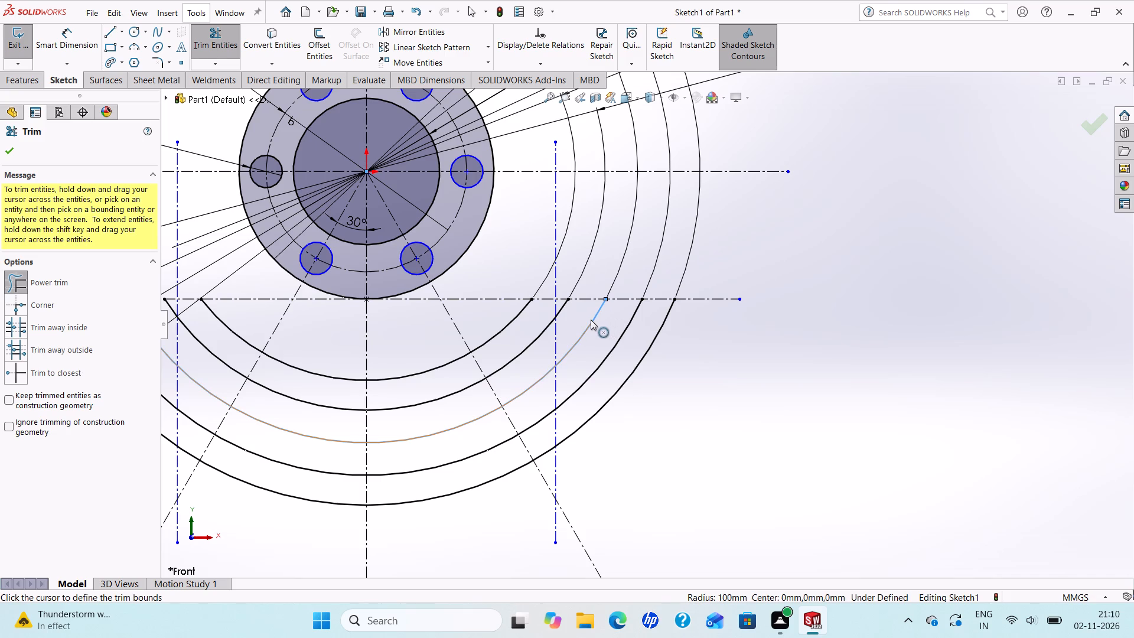
{"action": "left_click_drag", "start_coordinate": [584, 314], "coordinate": [634, 377]}
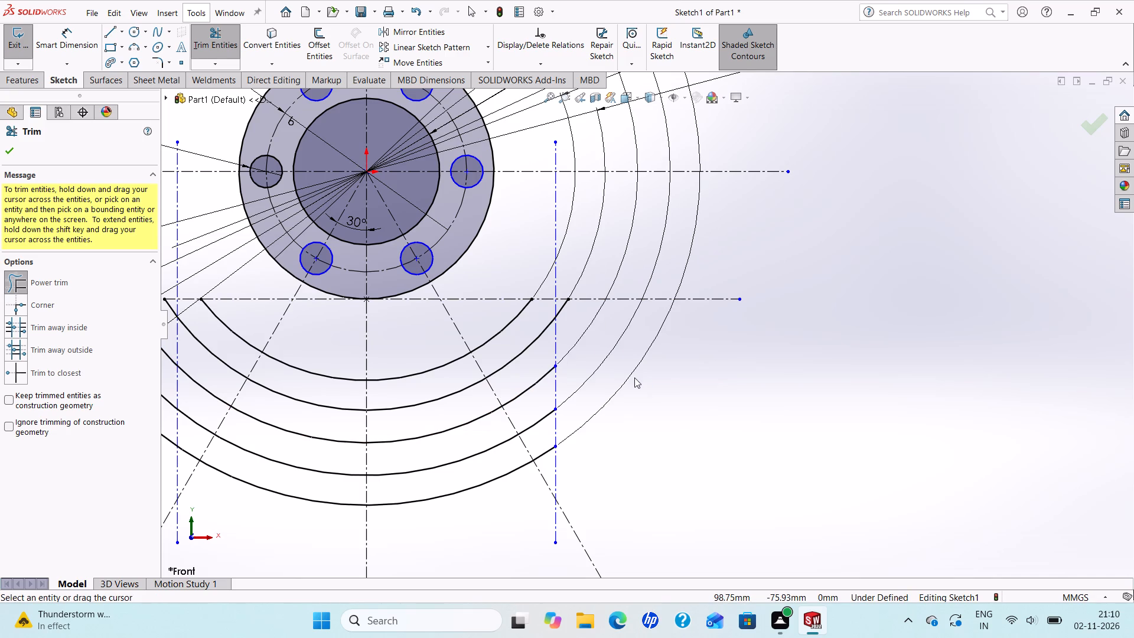
{"action": "scroll", "coordinate": [633, 376], "scroll_direction": "up", "scroll_amount": 3}
{"action": "scroll", "coordinate": [620, 337], "scroll_direction": "down", "scroll_amount": 1}
{"action": "scroll", "coordinate": [620, 337], "scroll_direction": "up", "scroll_amount": 1}
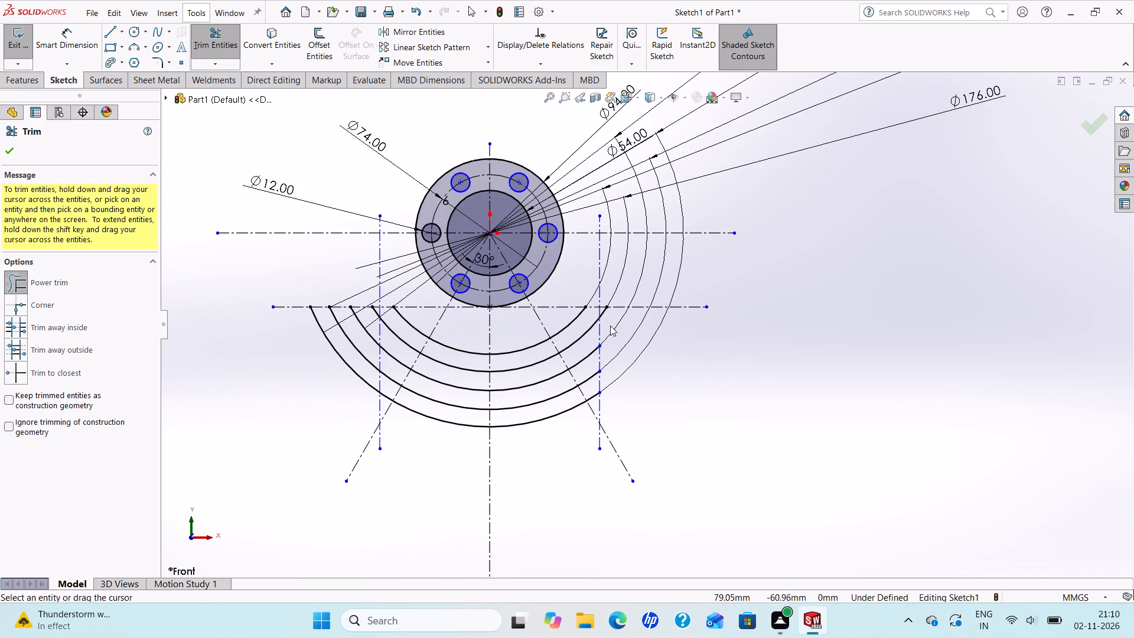
Trim the left ends of the 176, 200, 224 and 246 mm arcs back to the left vertical construction line.
{"action": "scroll", "coordinate": [348, 326], "scroll_direction": "down", "scroll_amount": 1}
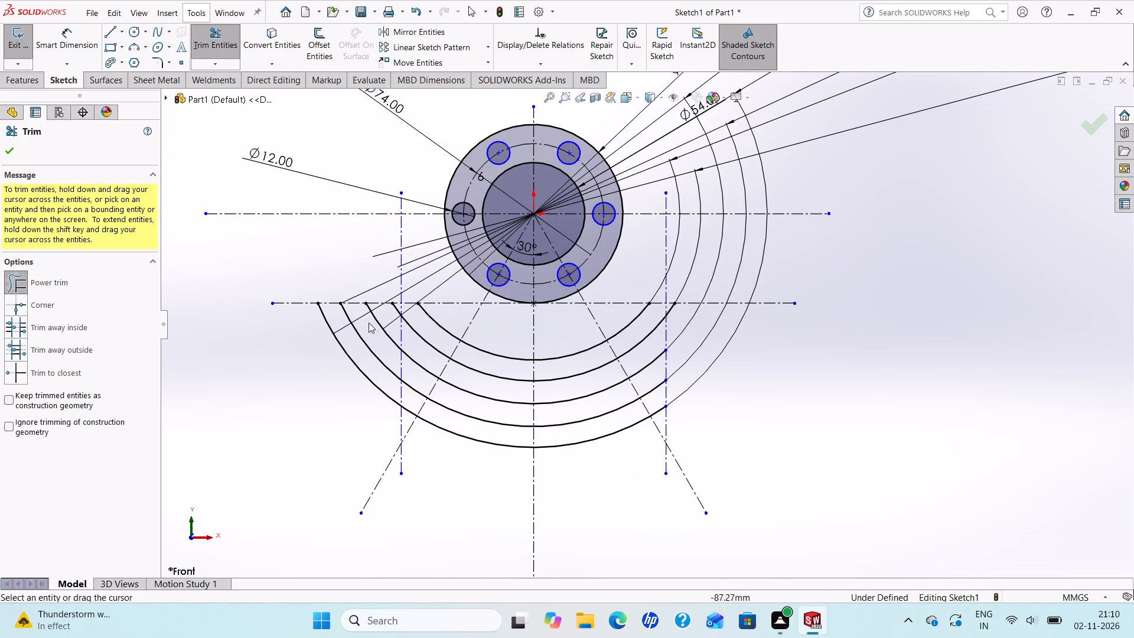
{"action": "scroll", "coordinate": [381, 317], "scroll_direction": "down", "scroll_amount": 1}
{"action": "left_click_drag", "start_coordinate": [396, 313], "coordinate": [396, 314]}
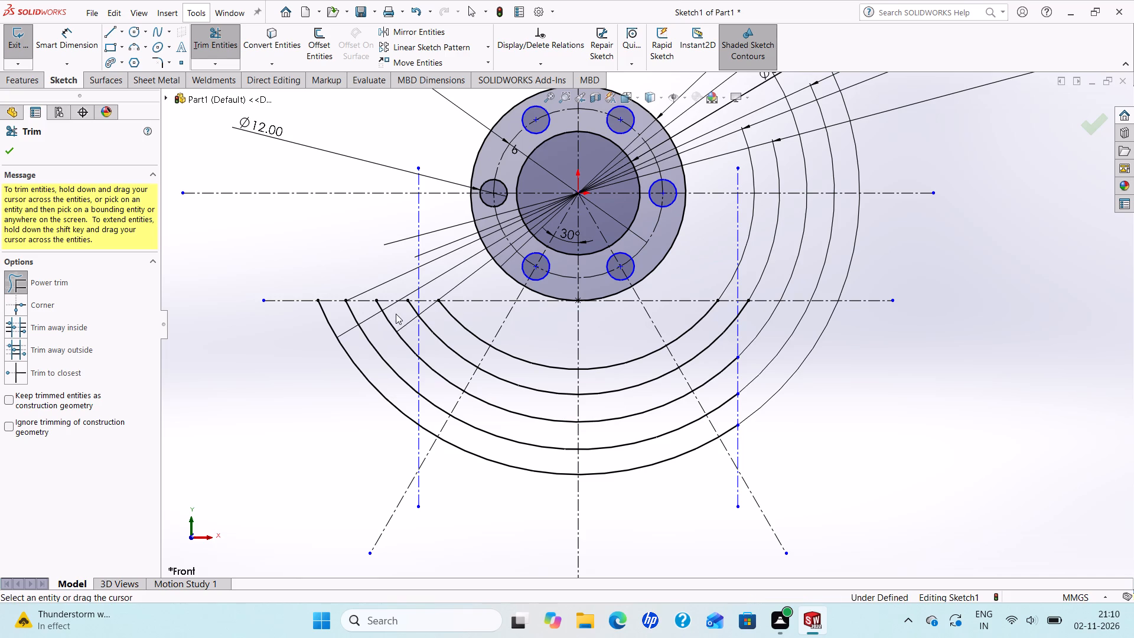
{"action": "left_click_drag", "start_coordinate": [396, 314], "coordinate": [351, 380]}
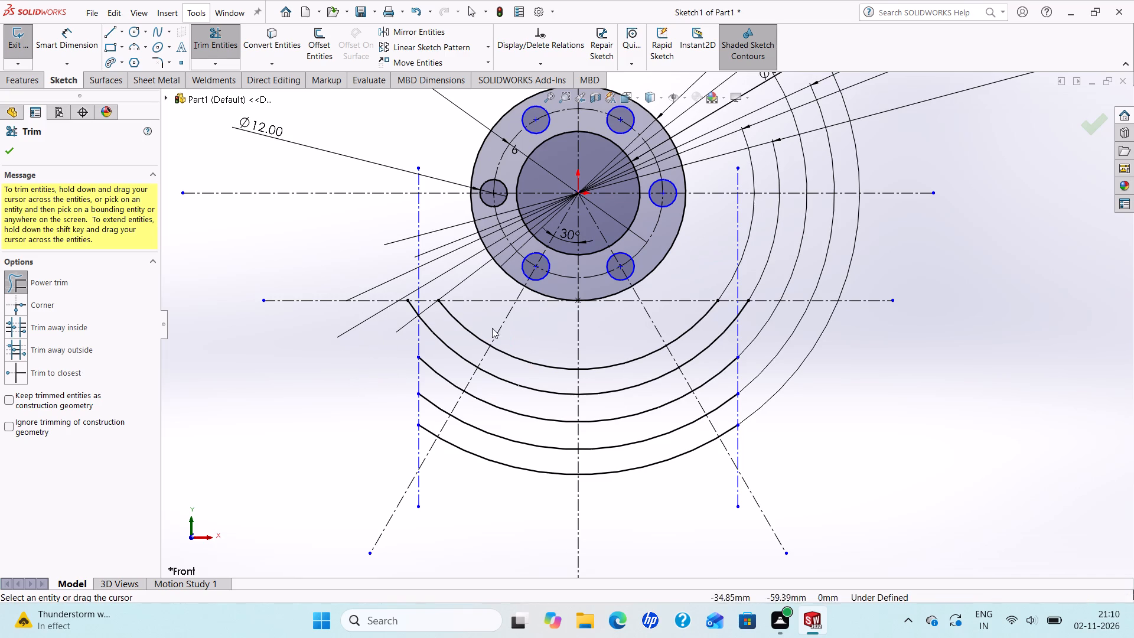
{"action": "scroll", "coordinate": [460, 328], "scroll_direction": "down", "scroll_amount": 4}
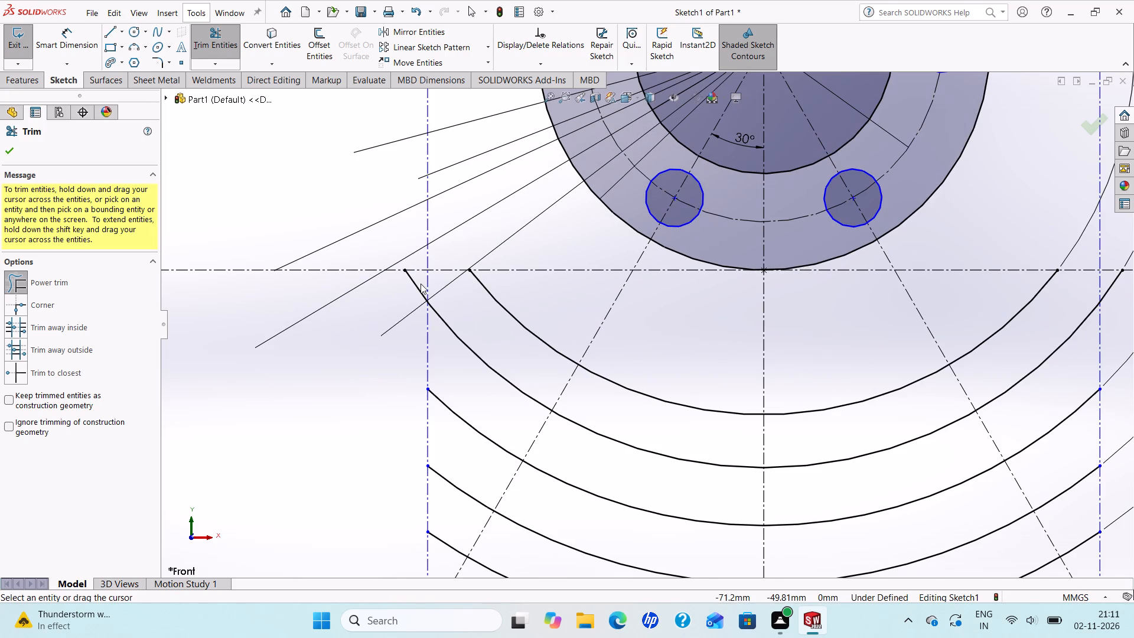
{"action": "left_click_drag", "start_coordinate": [420, 283], "coordinate": [403, 299]}
Trim the right end of the 176 mm arc back to the right vertical construction line.
{"action": "scroll", "coordinate": [402, 302], "scroll_direction": "up", "scroll_amount": 3}
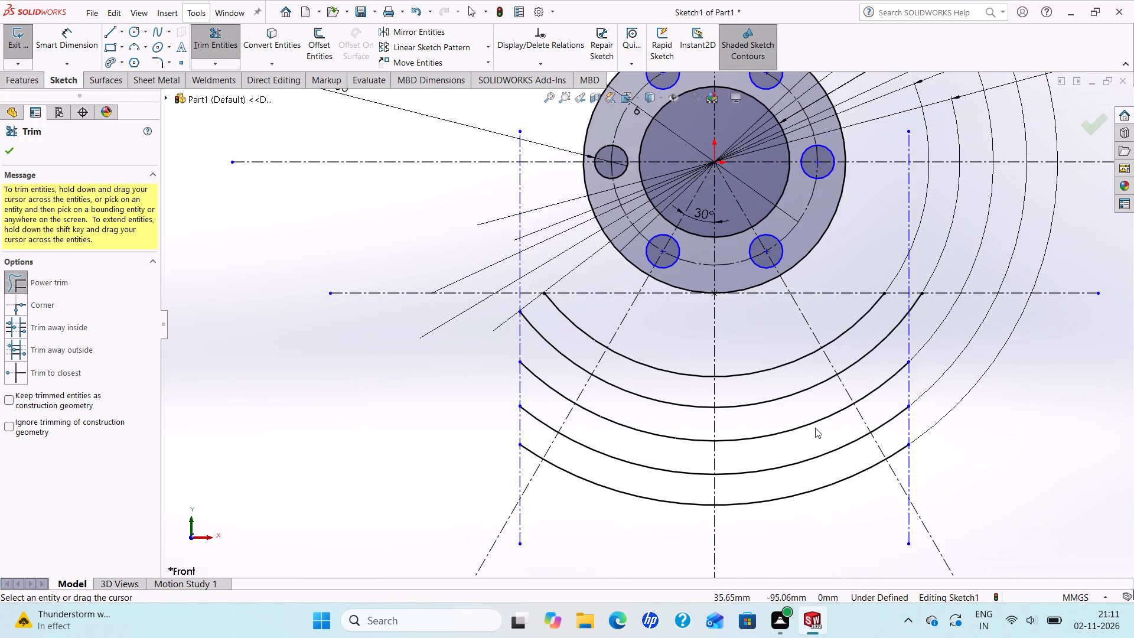
{"action": "scroll", "coordinate": [822, 428], "scroll_direction": "down", "scroll_amount": 1}
{"action": "scroll", "coordinate": [813, 419], "scroll_direction": "up", "scroll_amount": 2}
{"action": "scroll", "coordinate": [838, 343], "scroll_direction": "down", "scroll_amount": 2}
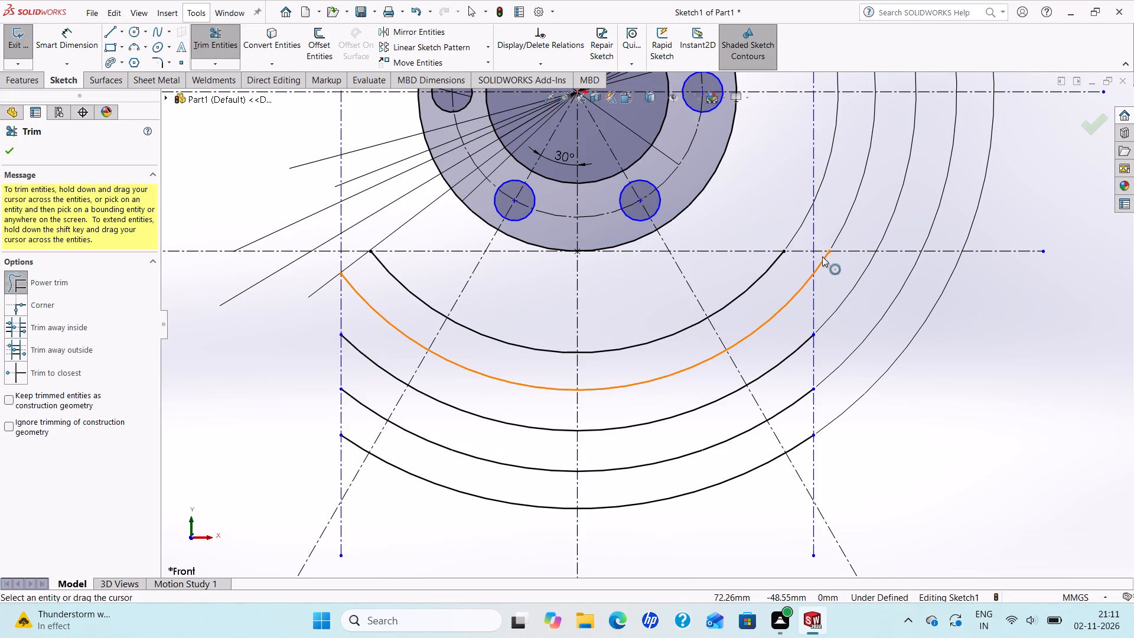
{"action": "left_click_drag", "start_coordinate": [822, 256], "coordinate": [840, 276]}
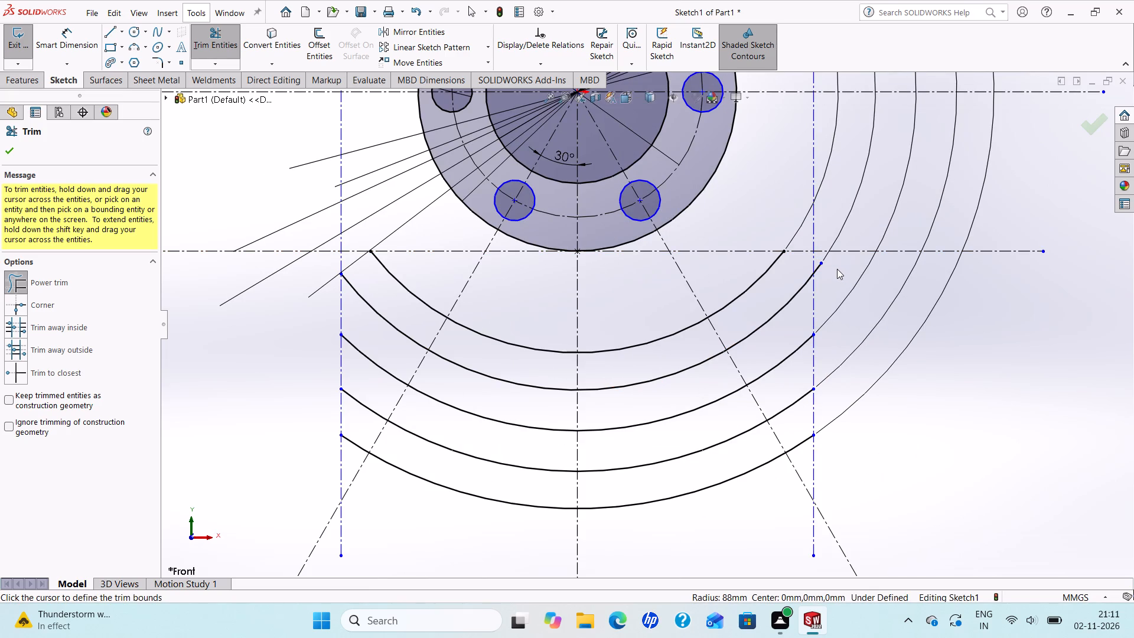
{"action": "scroll", "coordinate": [834, 269], "scroll_direction": "down", "scroll_amount": 6}
{"action": "scroll", "coordinate": [744, 279], "scroll_direction": "down", "scroll_amount": 5}
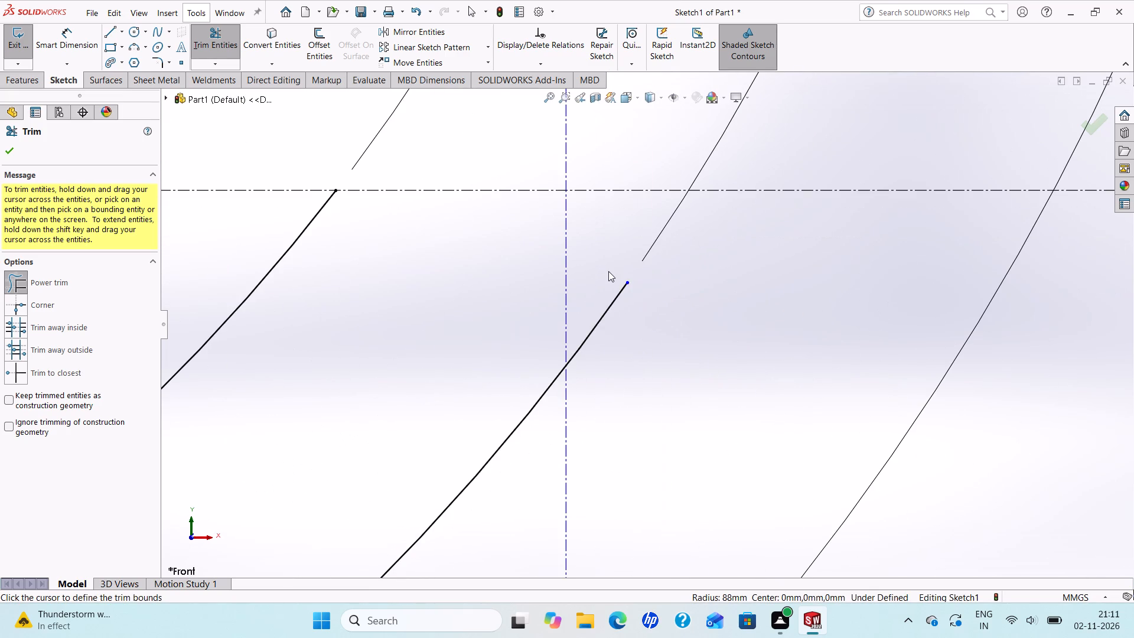
{"action": "left_click_drag", "start_coordinate": [608, 271], "coordinate": [633, 339]}
{"action": "scroll", "coordinate": [633, 337], "scroll_direction": "up", "scroll_amount": 7}
{"action": "scroll", "coordinate": [591, 443], "scroll_direction": "up", "scroll_amount": 4}
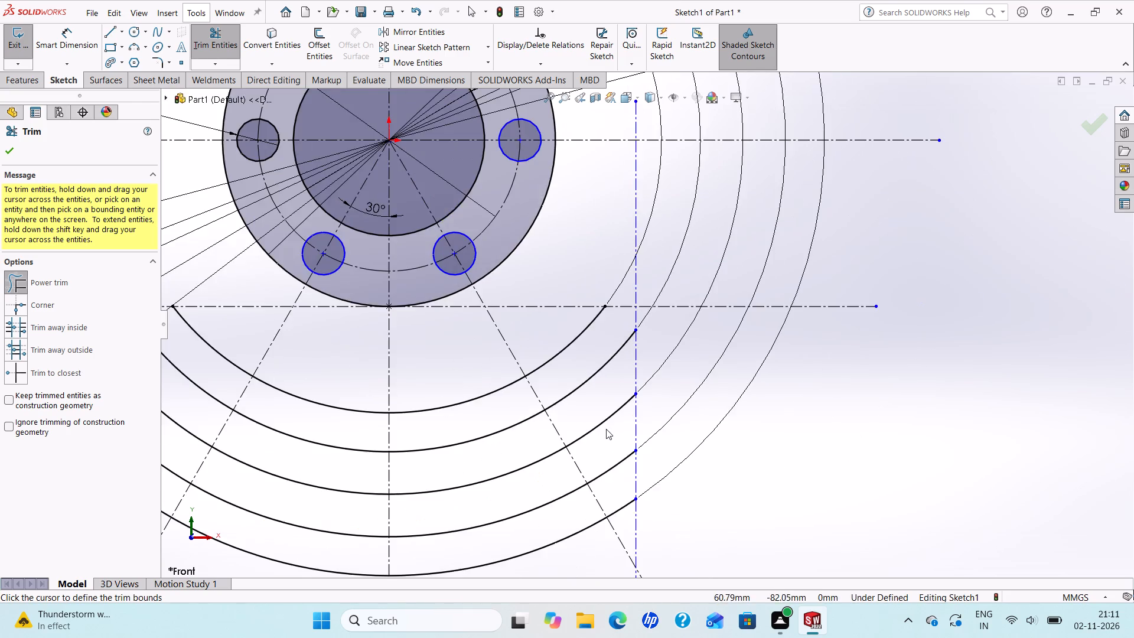
{"action": "scroll", "coordinate": [610, 425], "scroll_direction": "down", "scroll_amount": 2}
{"action": "scroll", "coordinate": [610, 425], "scroll_direction": "up", "scroll_amount": 3}
{"action": "scroll", "coordinate": [523, 392], "scroll_direction": "up", "scroll_amount": 1}
{"action": "scroll", "coordinate": [536, 383], "scroll_direction": "down", "scroll_amount": 1}
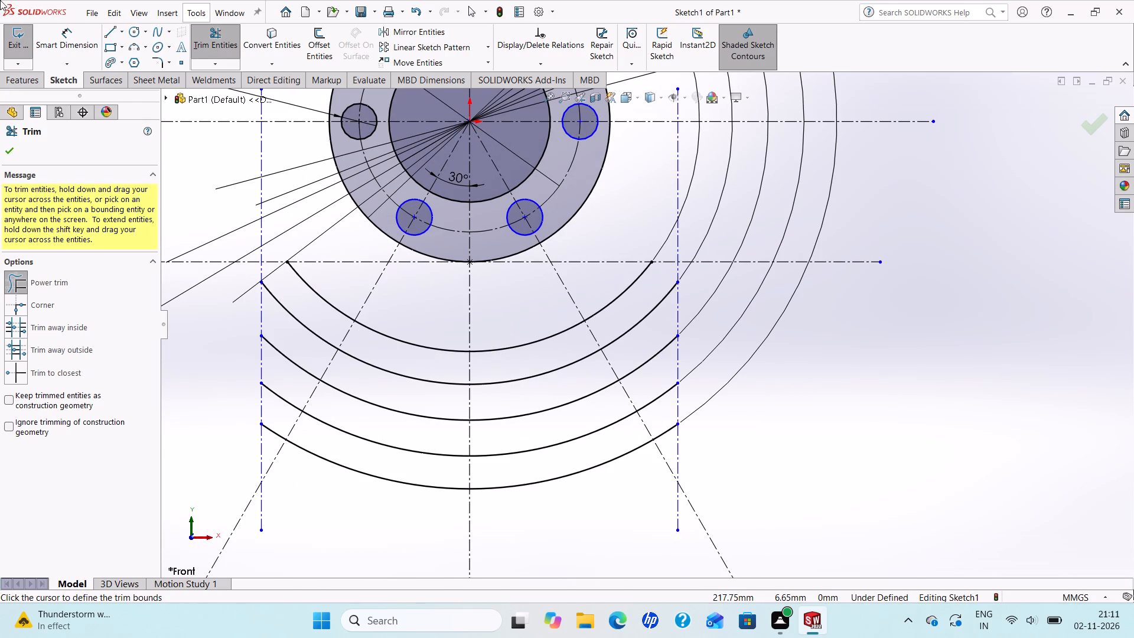
Draw a three-point arc of about 28.4 mm radius joining the right ends of the innermost arc and the 246 mm arc.
{"action": "left_click", "coordinate": [5, 147]}
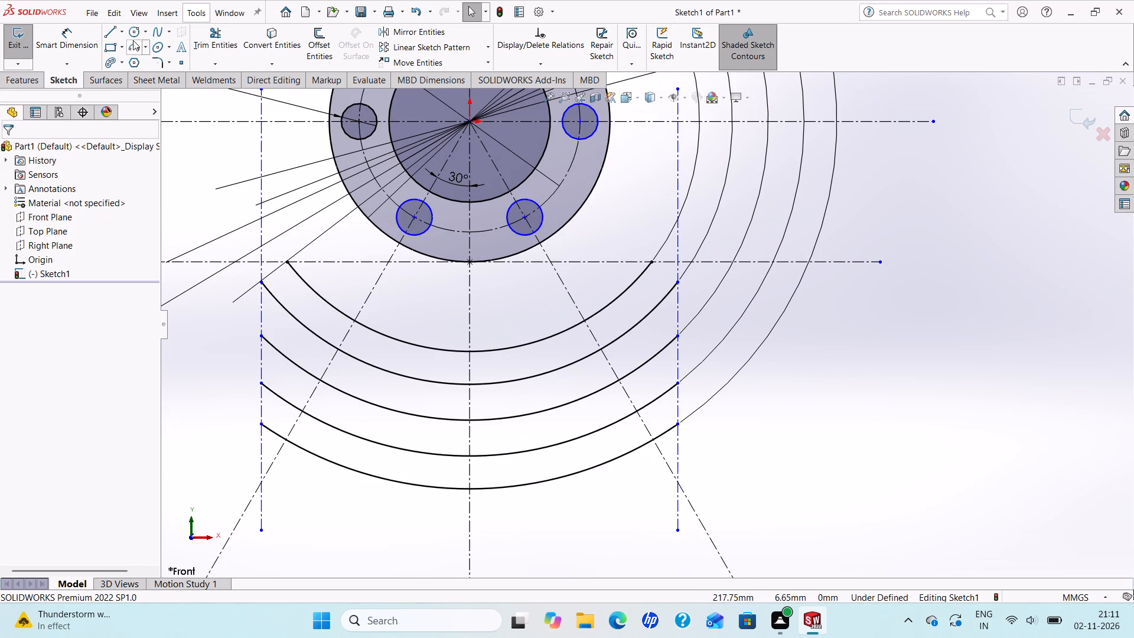
{"action": "left_click", "coordinate": [133, 40]}
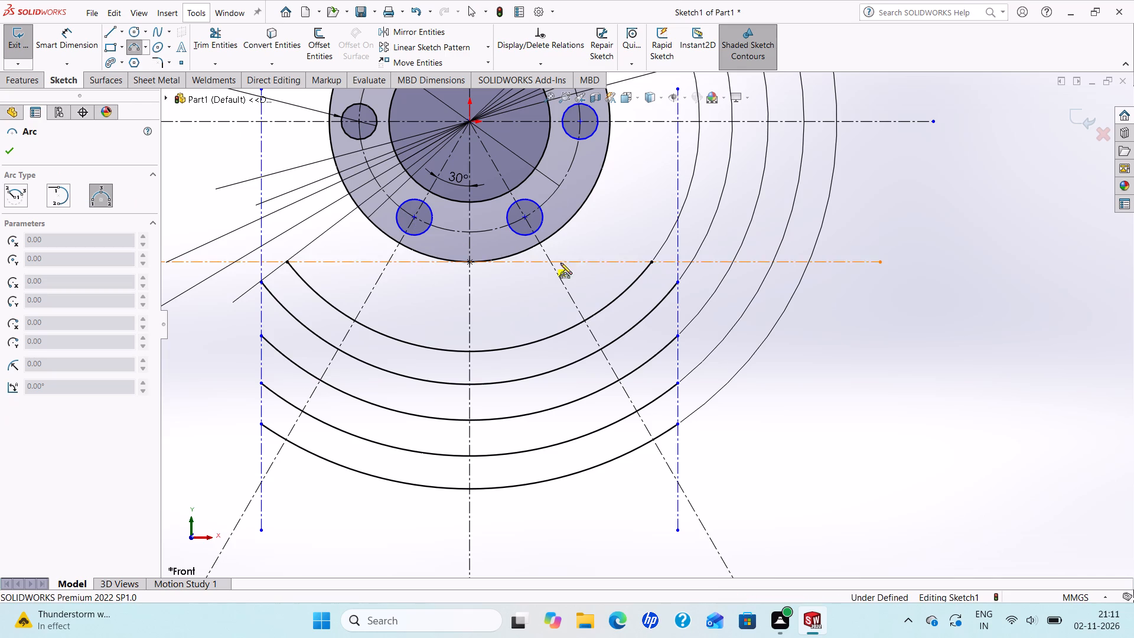
{"action": "left_click", "coordinate": [653, 259]}
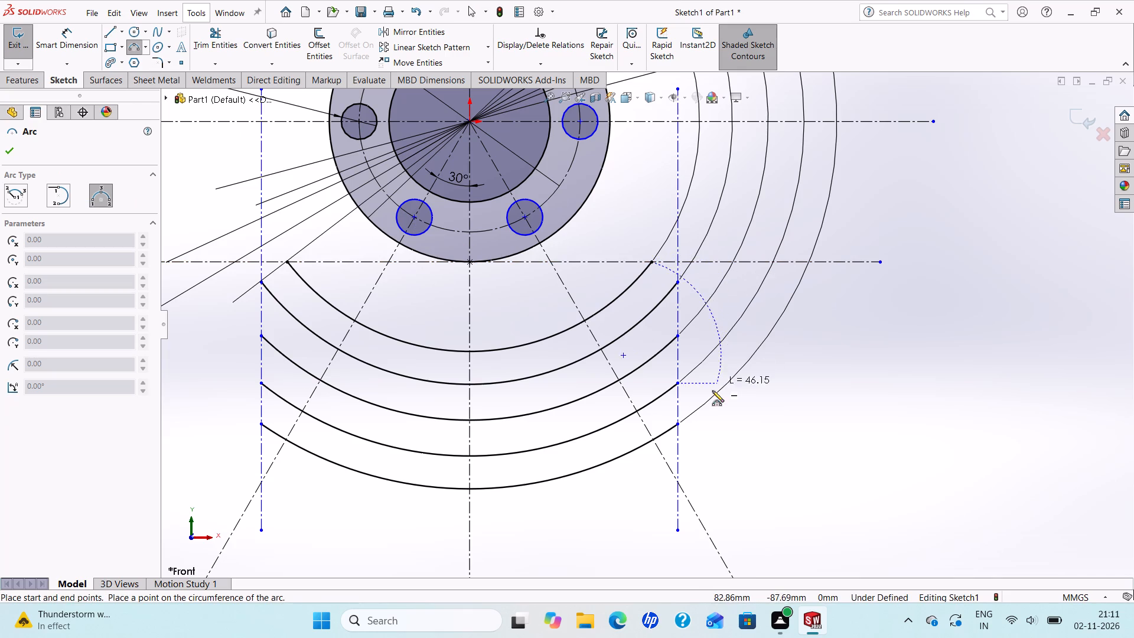
{"action": "left_click", "coordinate": [675, 424]}
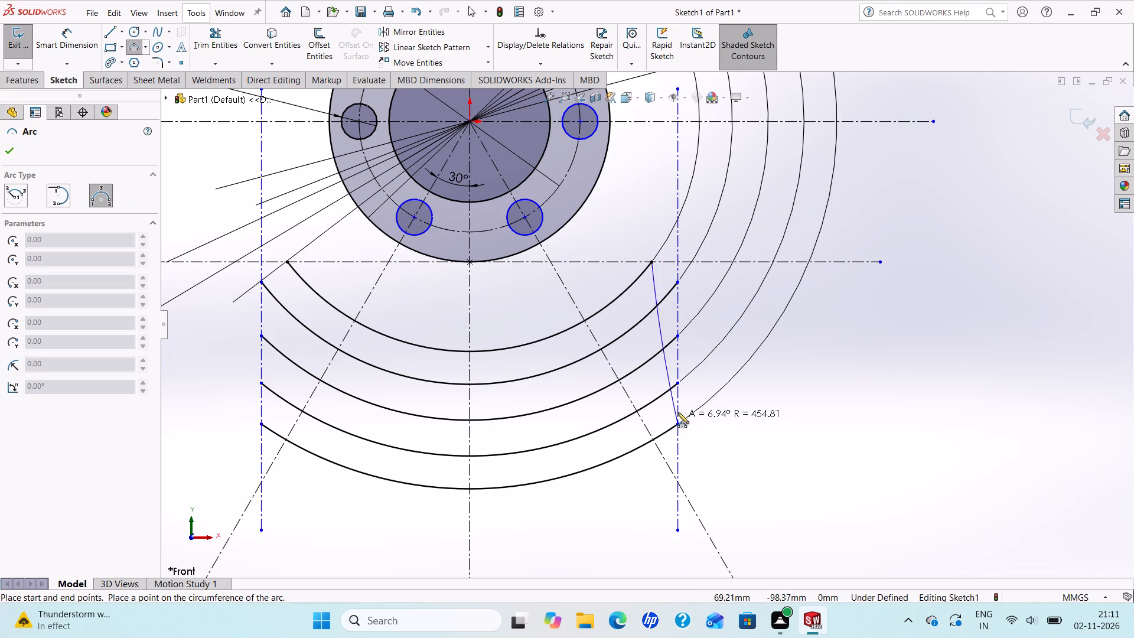
{"action": "left_click", "coordinate": [729, 348]}
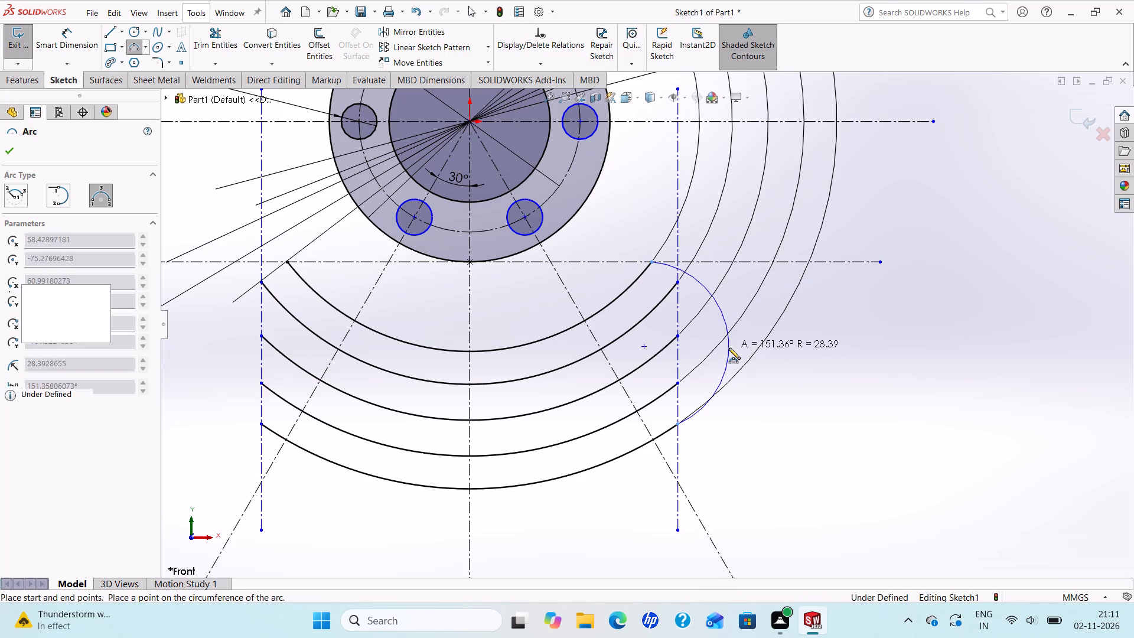
{"action": "right_click", "coordinate": [729, 347]}
{"action": "left_click", "coordinate": [757, 351]}
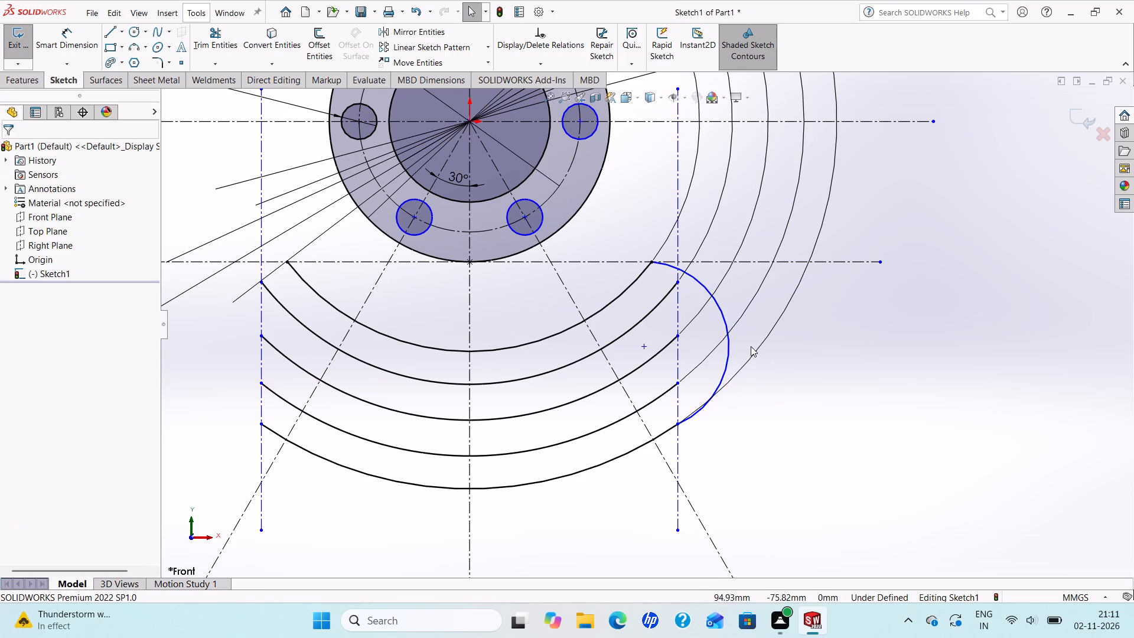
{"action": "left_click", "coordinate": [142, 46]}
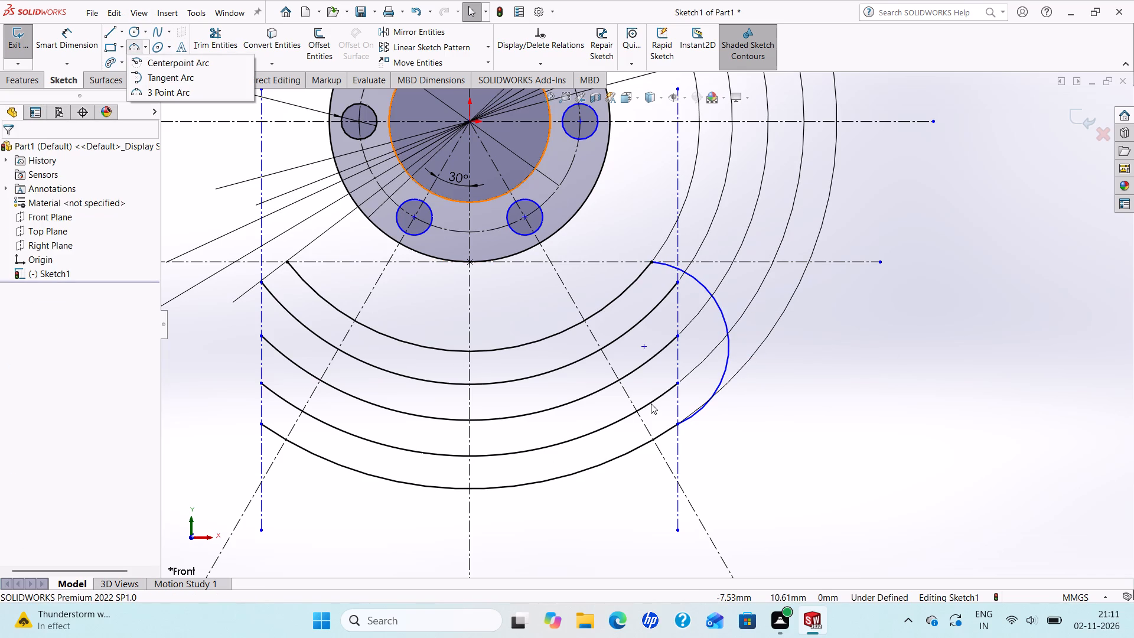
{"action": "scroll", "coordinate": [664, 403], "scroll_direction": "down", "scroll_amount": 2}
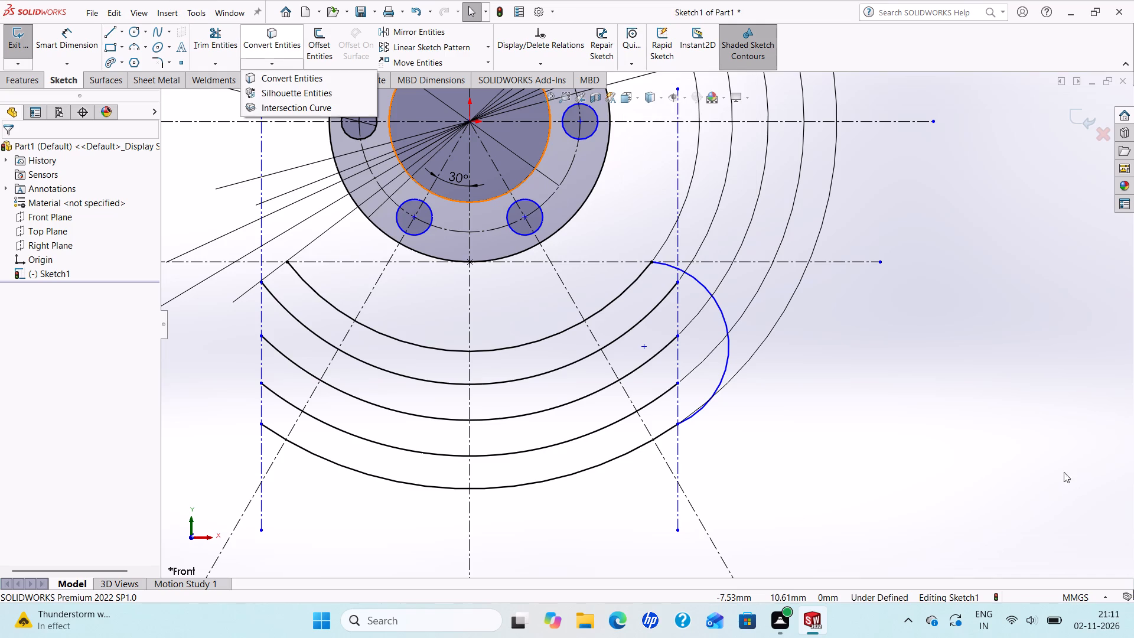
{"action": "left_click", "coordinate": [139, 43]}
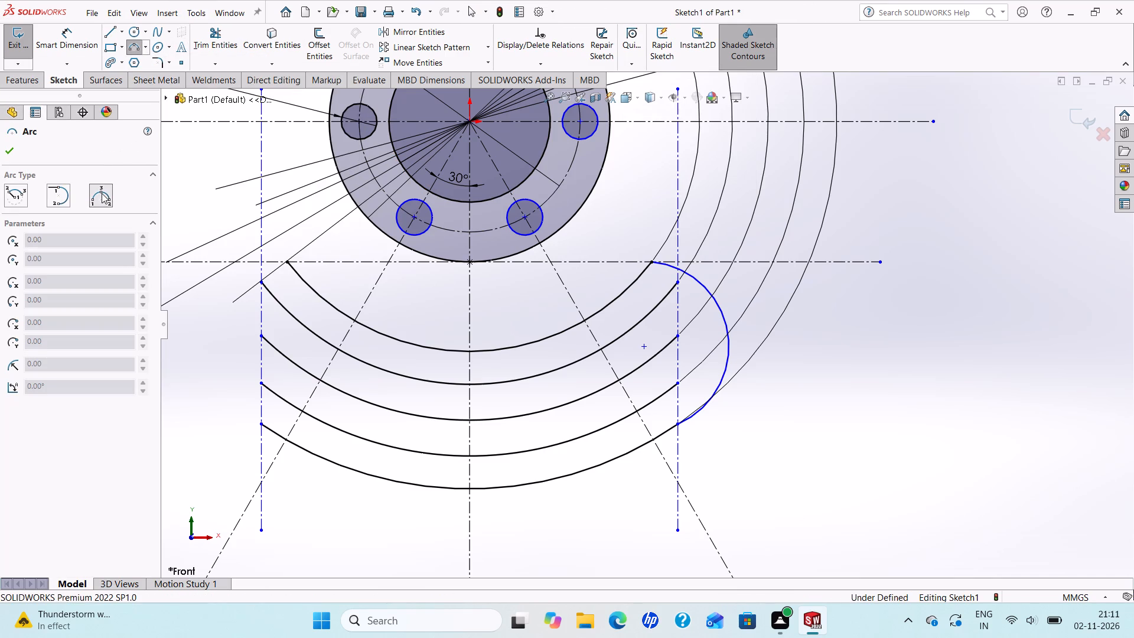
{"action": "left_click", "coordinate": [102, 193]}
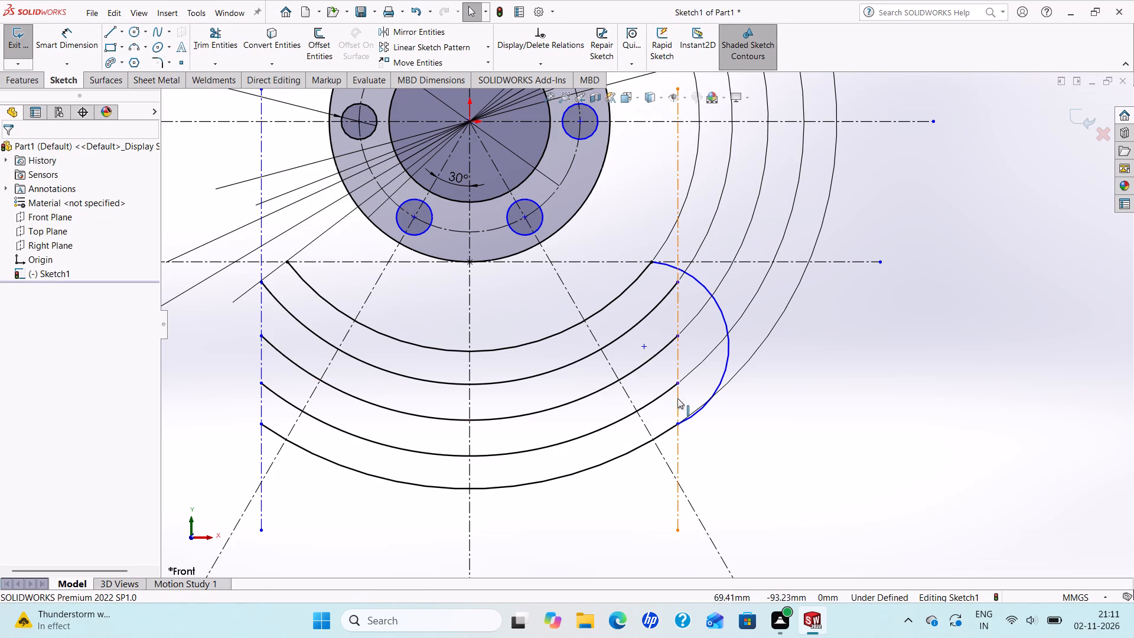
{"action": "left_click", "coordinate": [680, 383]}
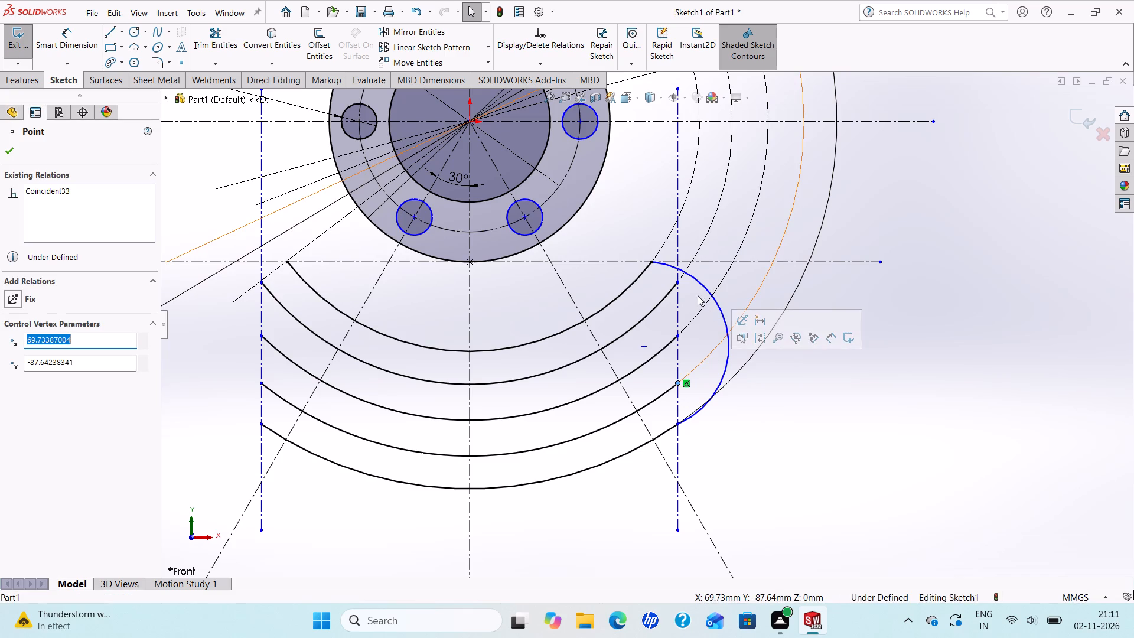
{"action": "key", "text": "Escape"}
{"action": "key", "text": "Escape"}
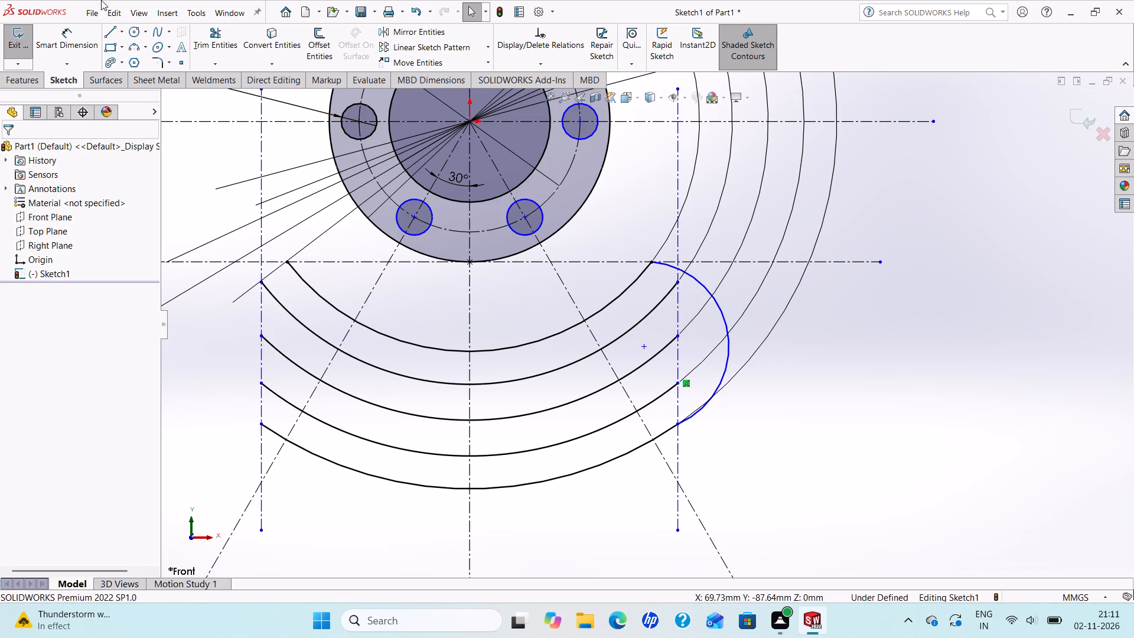
Draw a three-point arc of about 20.4 mm radius from the 224 mm arc's right end to near the right end of the 176 mm arc.
{"action": "left_click", "coordinate": [133, 44]}
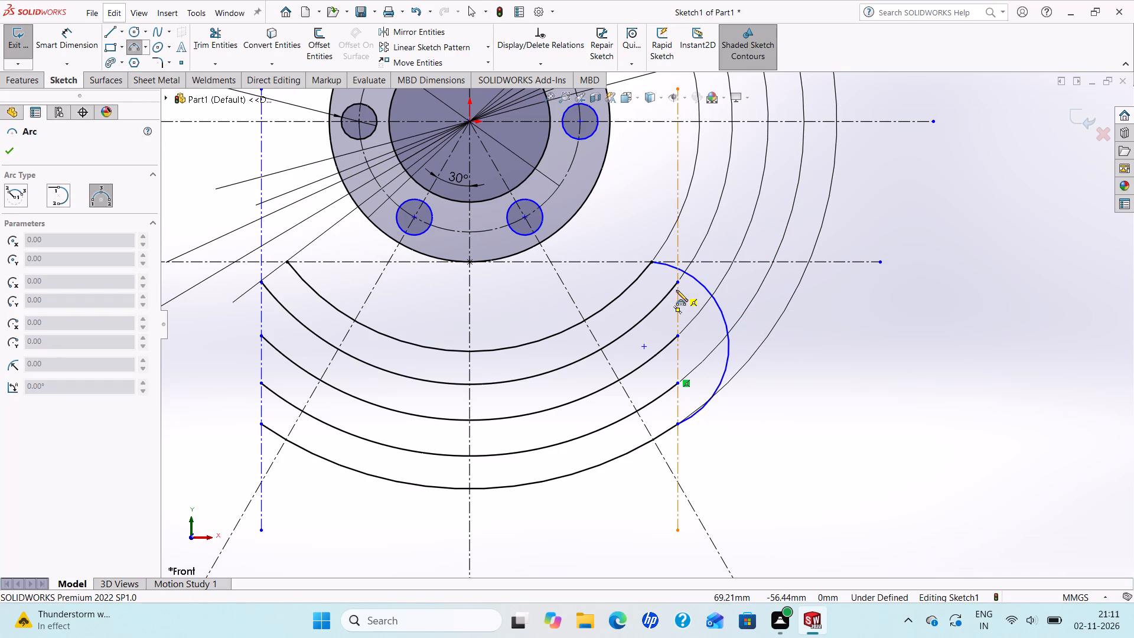
{"action": "left_click", "coordinate": [678, 380]}
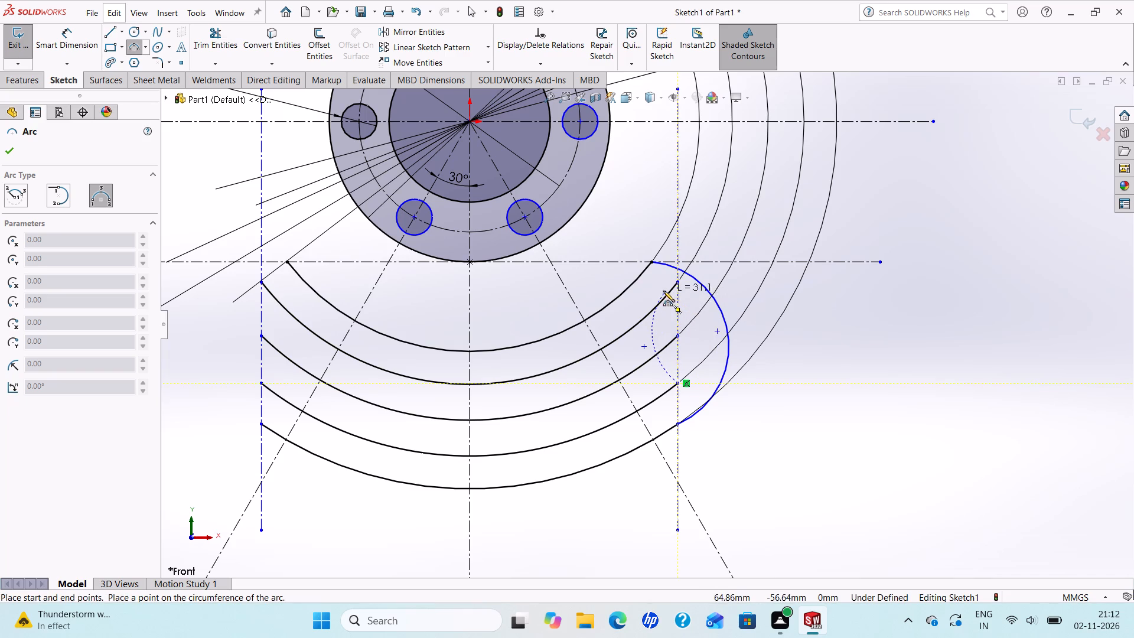
{"action": "left_click", "coordinate": [663, 298]}
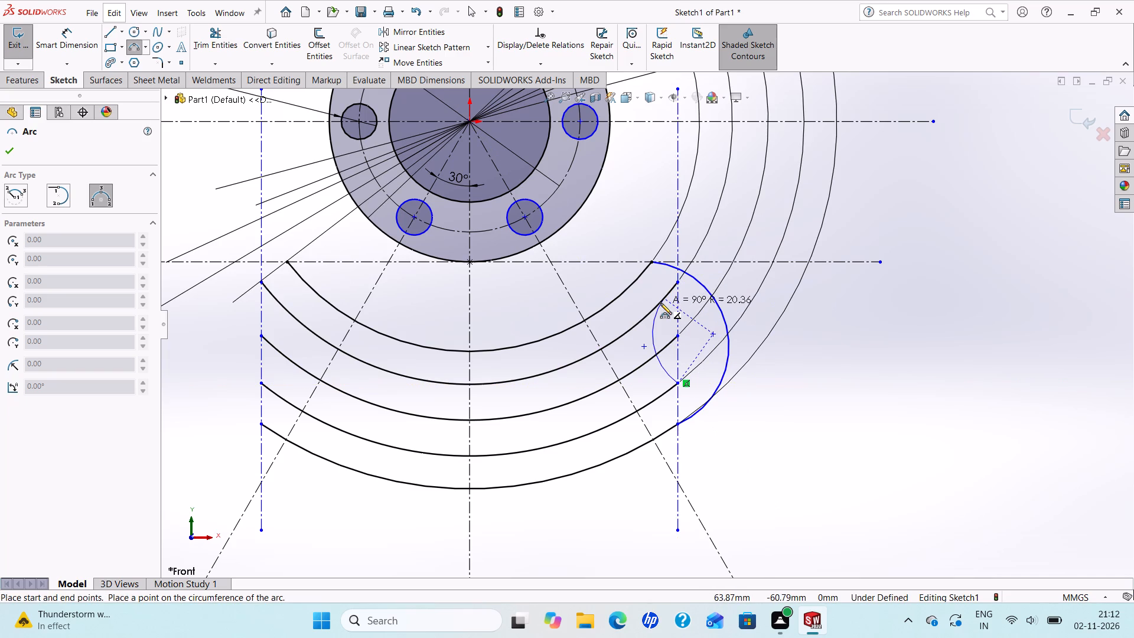
{"action": "left_click", "coordinate": [672, 308]}
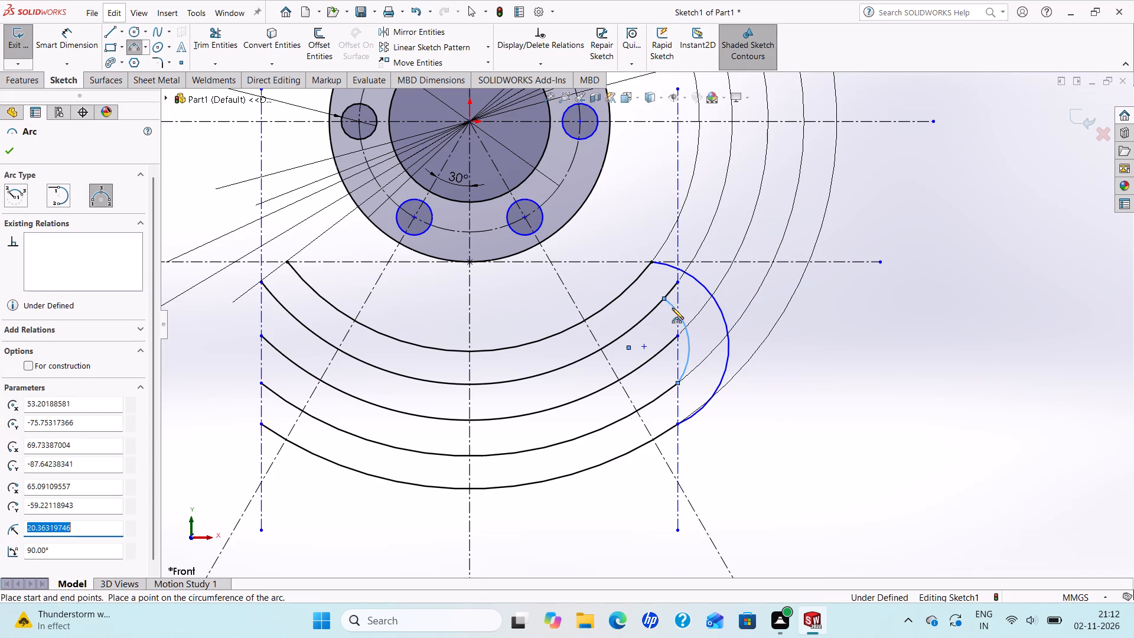
{"action": "right_click", "coordinate": [673, 308]}
{"action": "left_click", "coordinate": [692, 317]}
Move the center point of the inner right-hand end arc to about X 57.3, Y -72.3 mm.
{"action": "scroll", "coordinate": [692, 318], "scroll_direction": "down", "scroll_amount": 2}
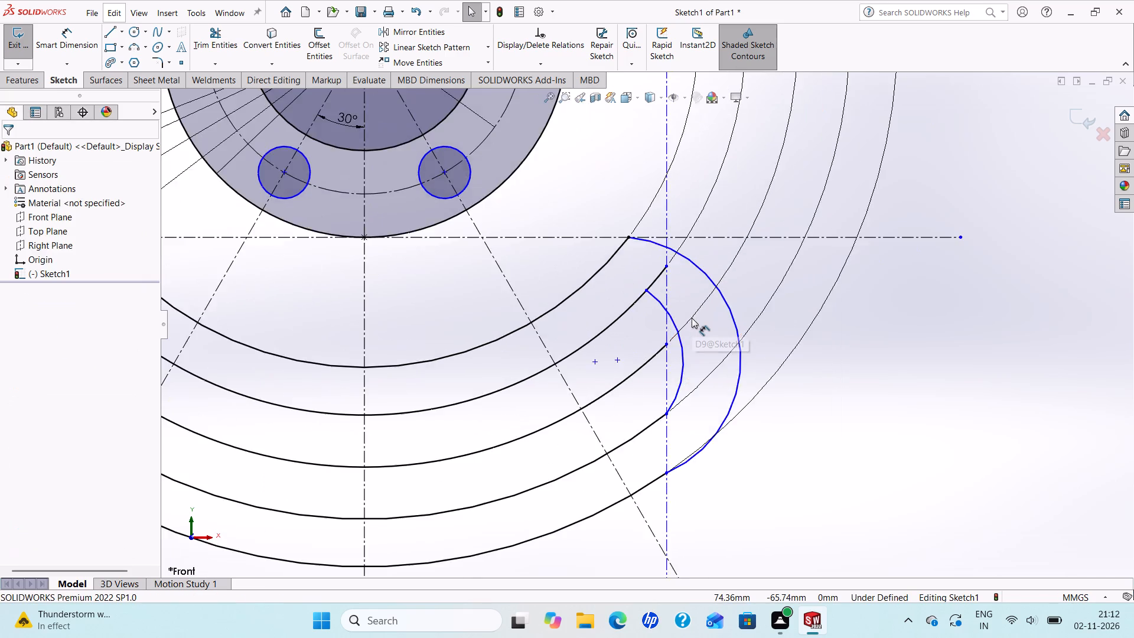
{"action": "scroll", "coordinate": [692, 318], "scroll_direction": "up", "scroll_amount": 2}
{"action": "scroll", "coordinate": [669, 324], "scroll_direction": "down", "scroll_amount": 1}
{"action": "scroll", "coordinate": [669, 325], "scroll_direction": "up", "scroll_amount": 3}
{"action": "scroll", "coordinate": [631, 388], "scroll_direction": "down", "scroll_amount": 2}
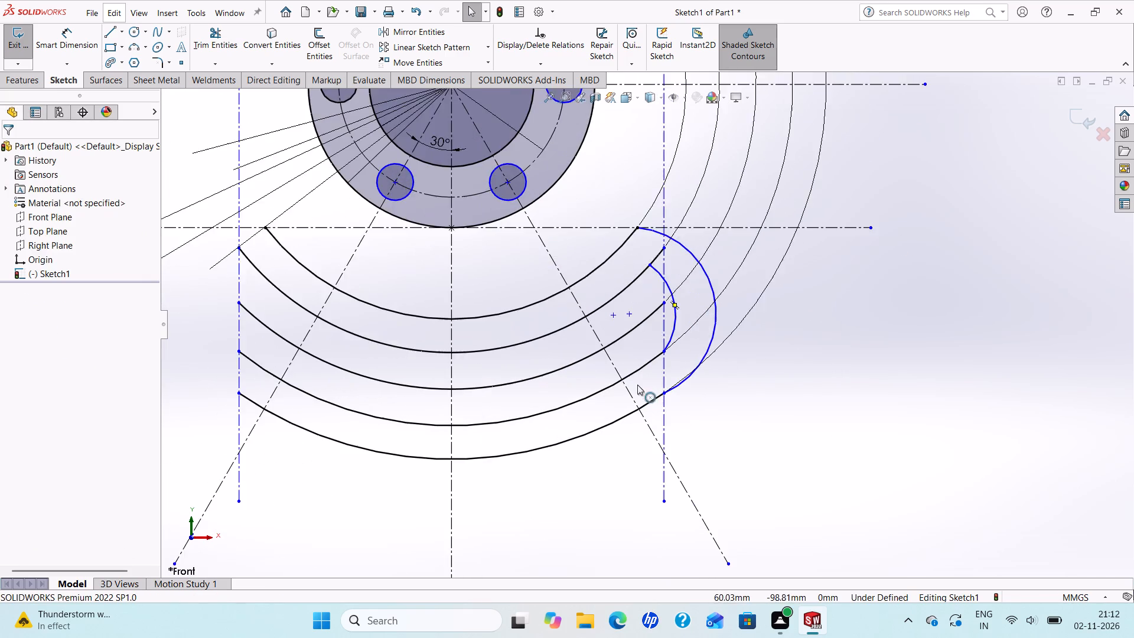
{"action": "scroll", "coordinate": [637, 385], "scroll_direction": "down", "scroll_amount": 1}
{"action": "scroll", "coordinate": [644, 376], "scroll_direction": "up", "scroll_amount": 1}
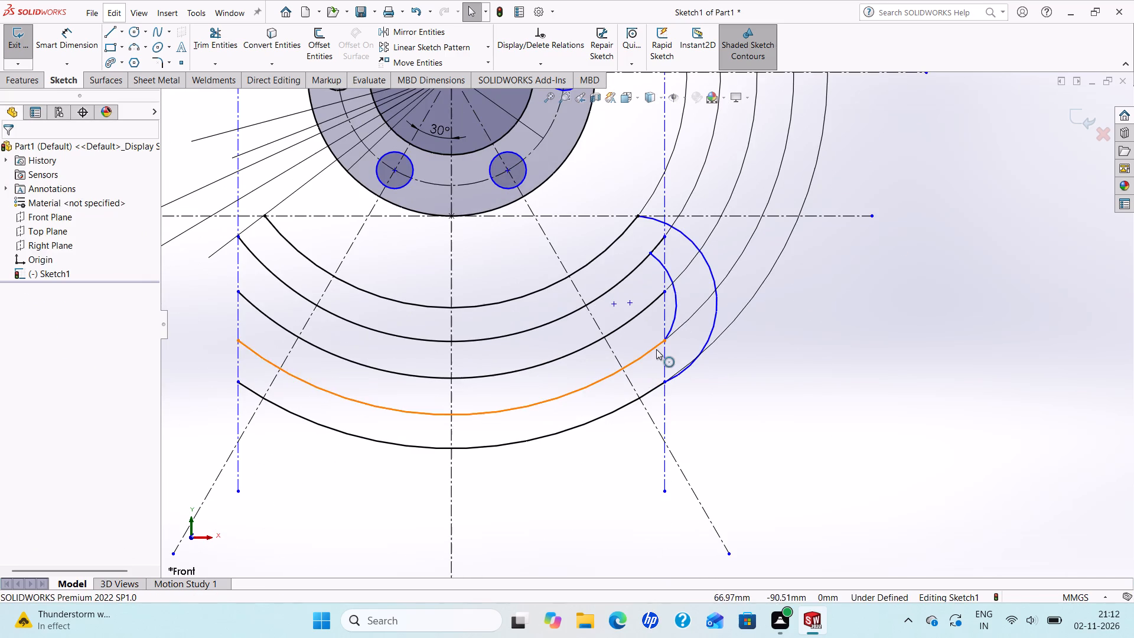
{"action": "scroll", "coordinate": [656, 349], "scroll_direction": "down", "scroll_amount": 1}
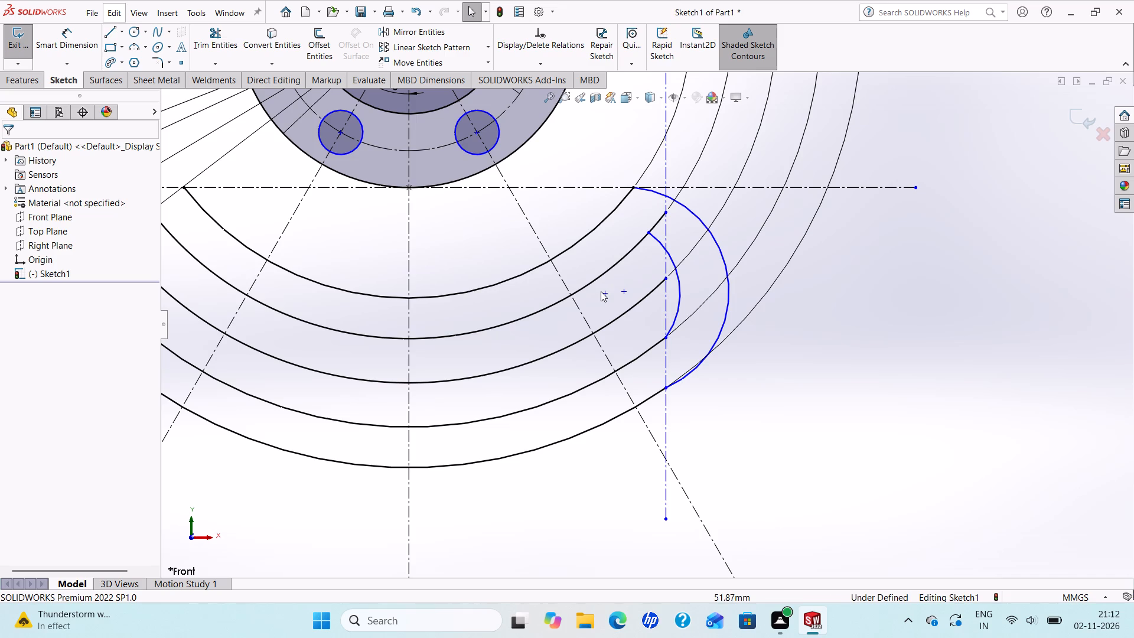
{"action": "left_click_drag", "start_coordinate": [606, 291], "coordinate": [610, 291]}
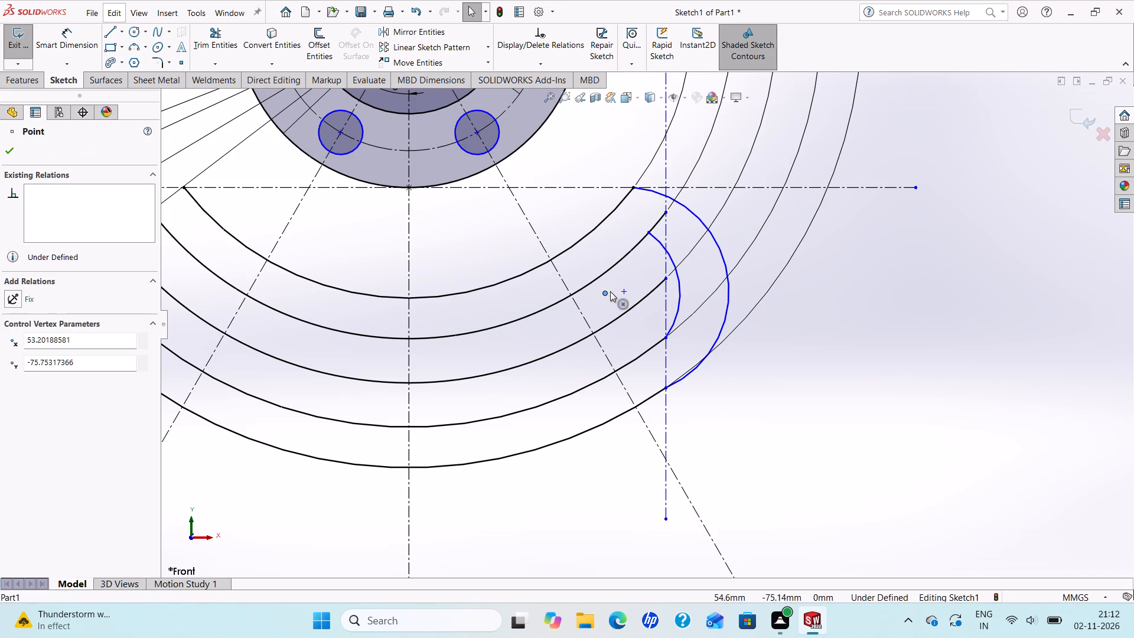
{"action": "left_click_drag", "start_coordinate": [610, 291], "coordinate": [629, 289]}
{"action": "scroll", "coordinate": [629, 289], "scroll_direction": "up", "scroll_amount": 2}
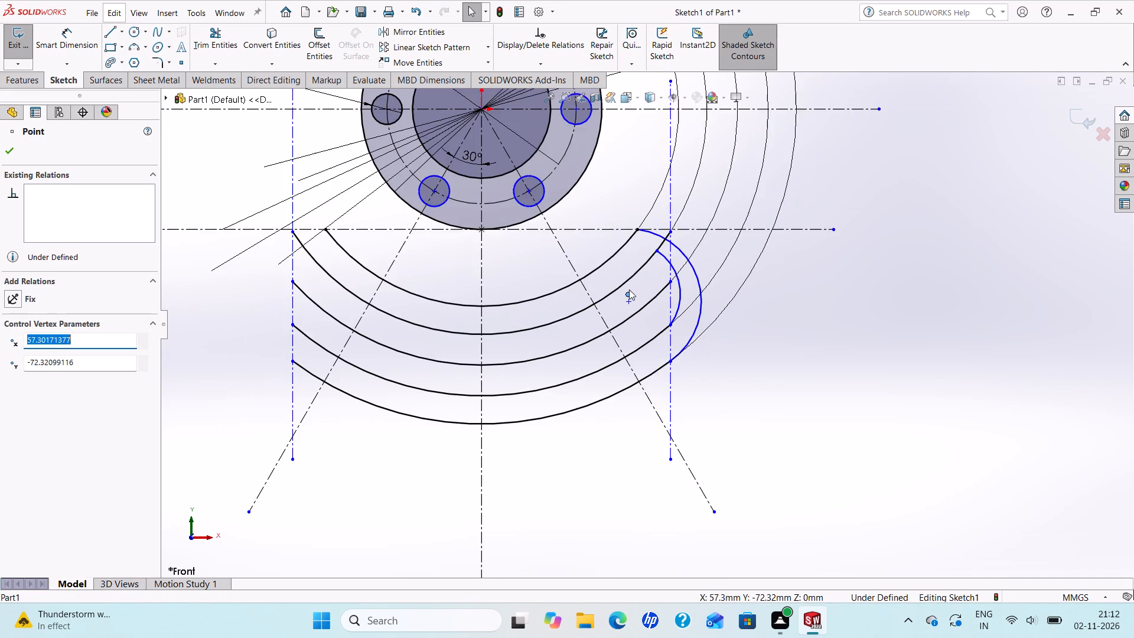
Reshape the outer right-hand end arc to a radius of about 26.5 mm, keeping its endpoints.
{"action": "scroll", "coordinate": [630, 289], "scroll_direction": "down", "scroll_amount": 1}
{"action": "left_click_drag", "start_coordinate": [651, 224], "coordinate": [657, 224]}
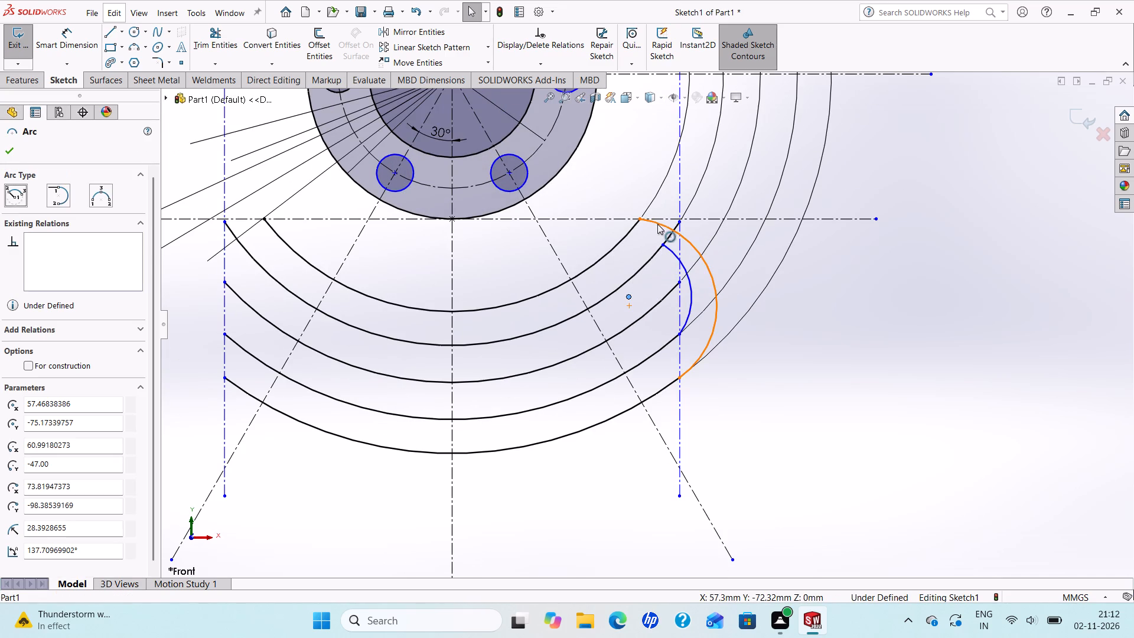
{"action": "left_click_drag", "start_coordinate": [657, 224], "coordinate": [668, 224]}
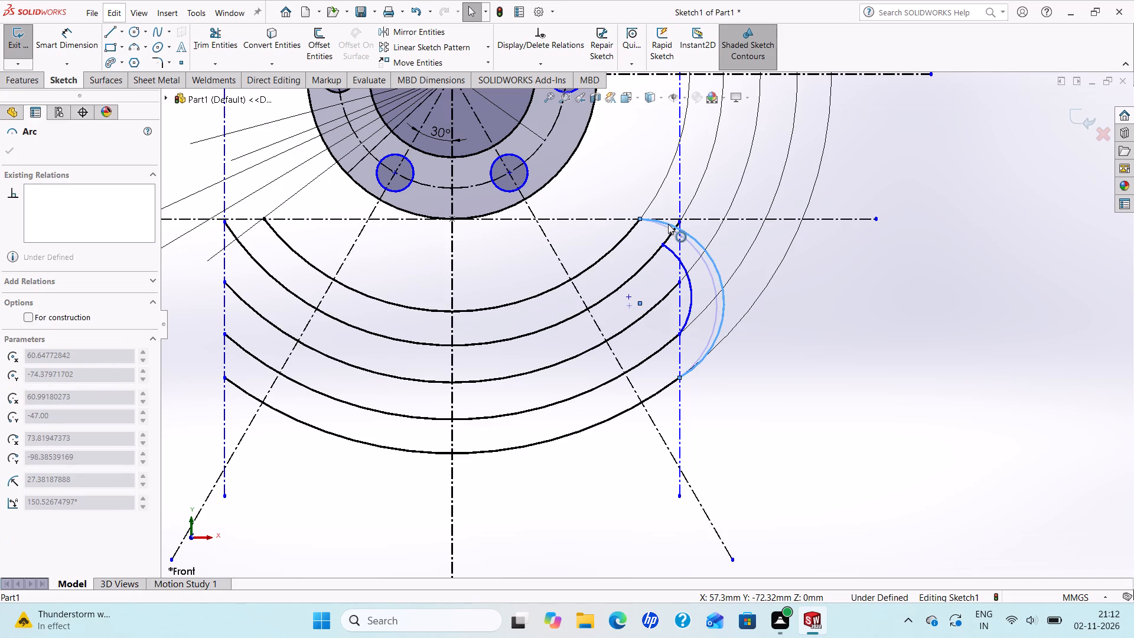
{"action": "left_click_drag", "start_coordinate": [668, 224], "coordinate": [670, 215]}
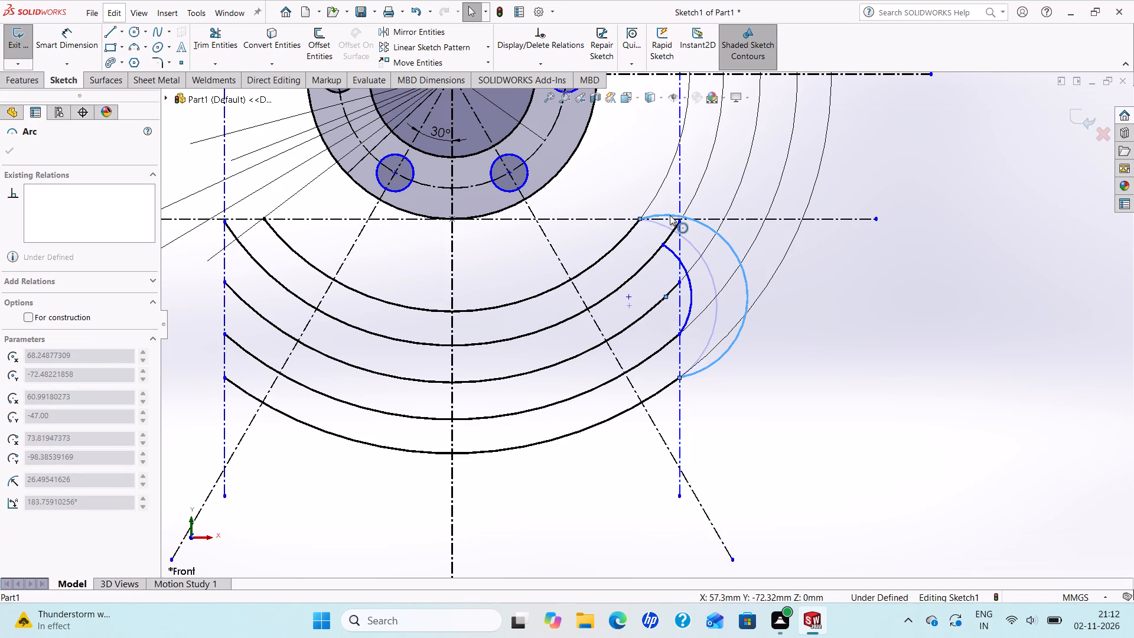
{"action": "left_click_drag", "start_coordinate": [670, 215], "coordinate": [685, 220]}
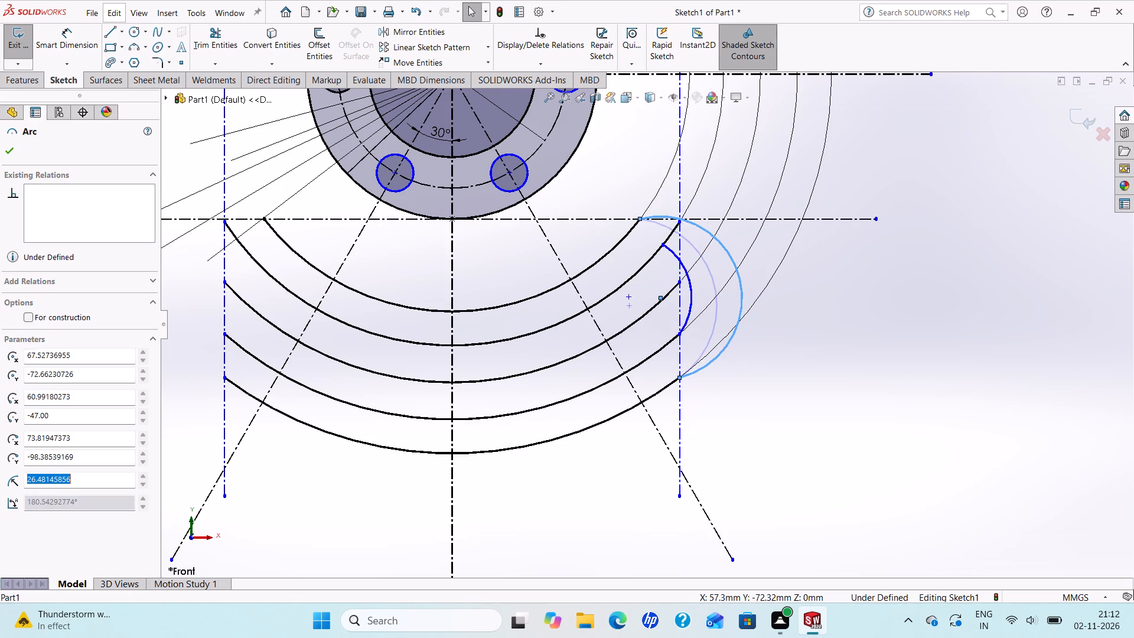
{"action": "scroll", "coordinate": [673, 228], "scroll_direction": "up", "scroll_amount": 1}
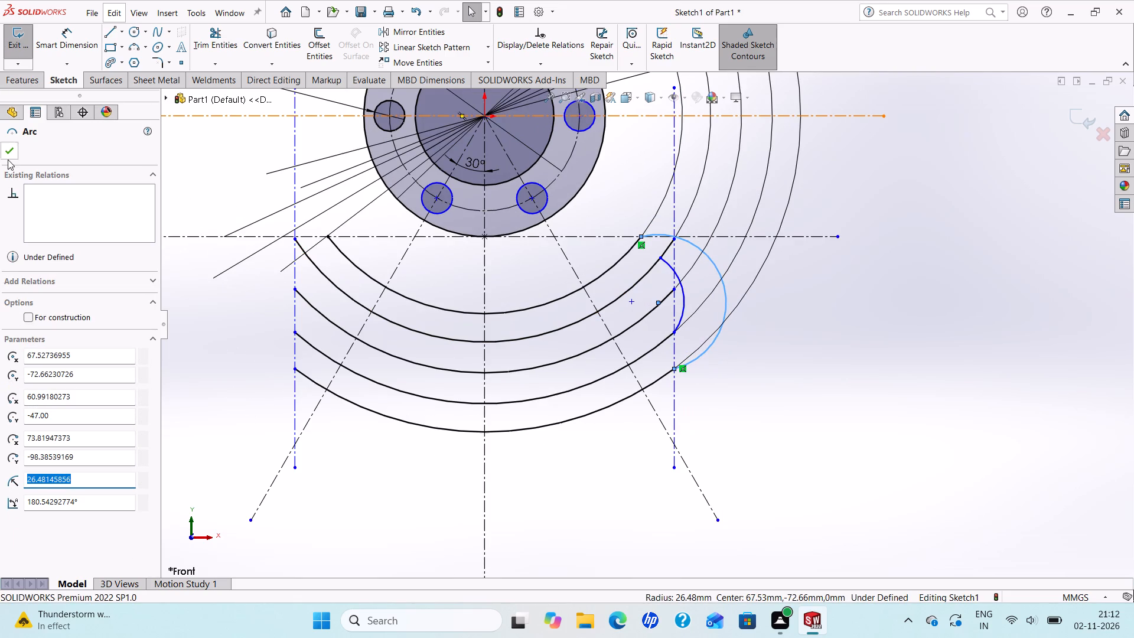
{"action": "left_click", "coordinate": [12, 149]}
Add a Tangent relation between the outer right-hand end arc and the 246 mm arc.
{"action": "scroll", "coordinate": [510, 393], "scroll_direction": "up", "scroll_amount": 2}
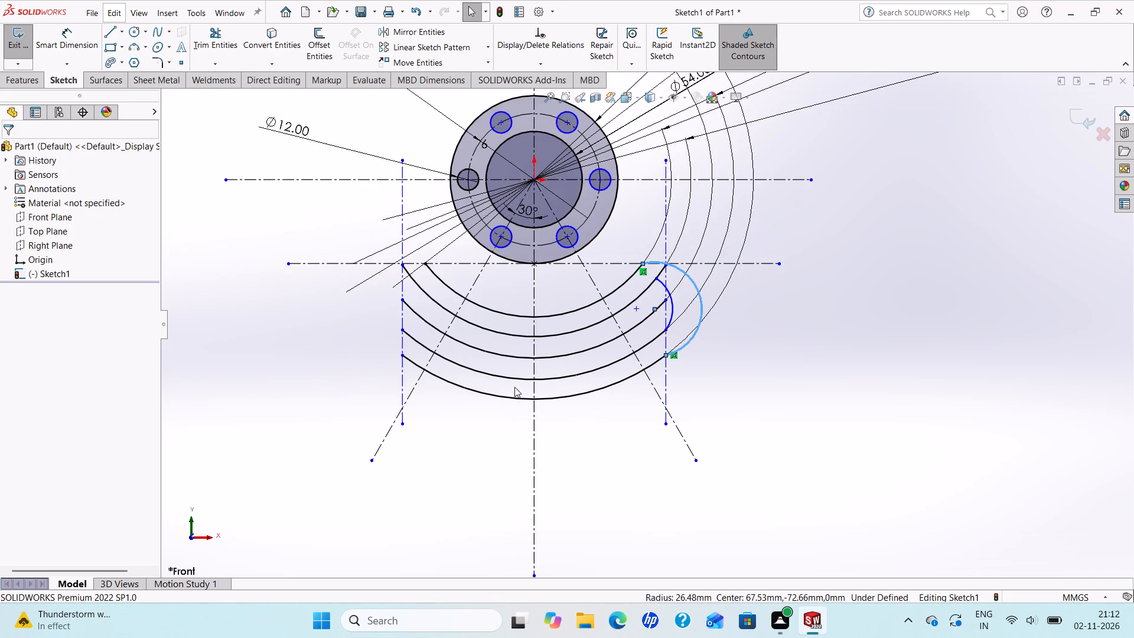
{"action": "scroll", "coordinate": [514, 385], "scroll_direction": "down", "scroll_amount": 1}
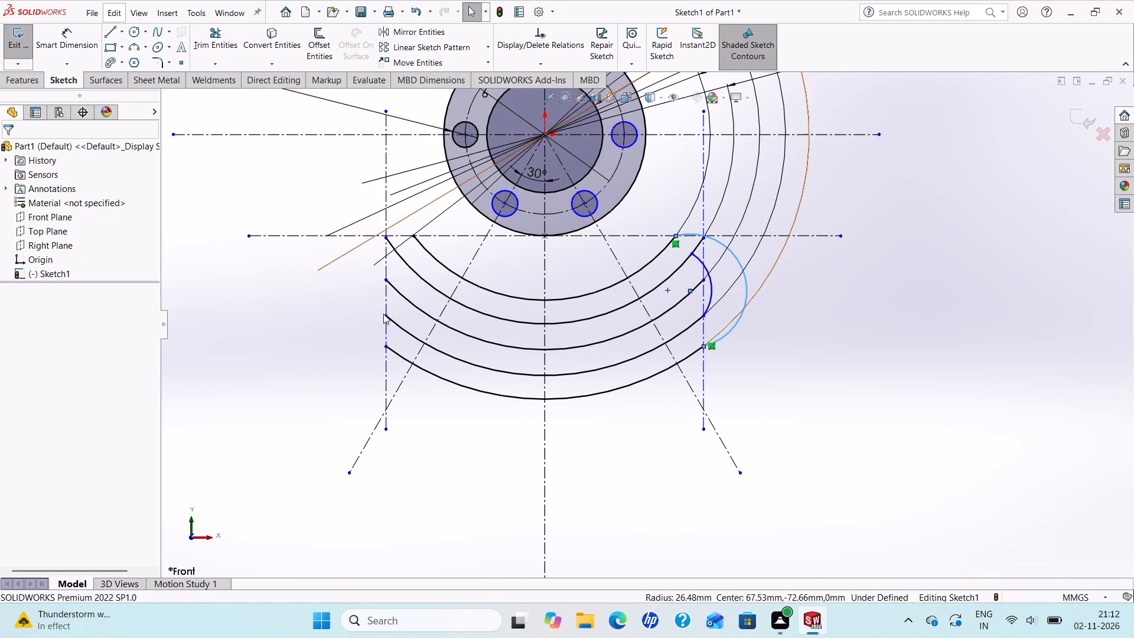
{"action": "left_click", "coordinate": [728, 333], "text": "ctrl"}
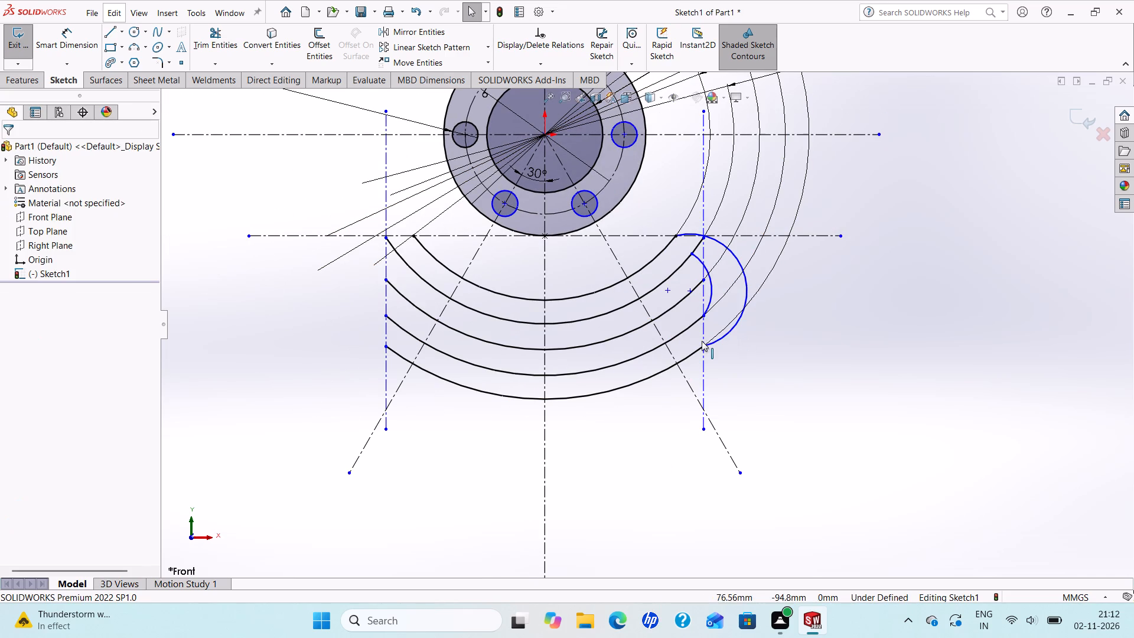
{"action": "left_click", "coordinate": [720, 341], "text": "ctrl"}
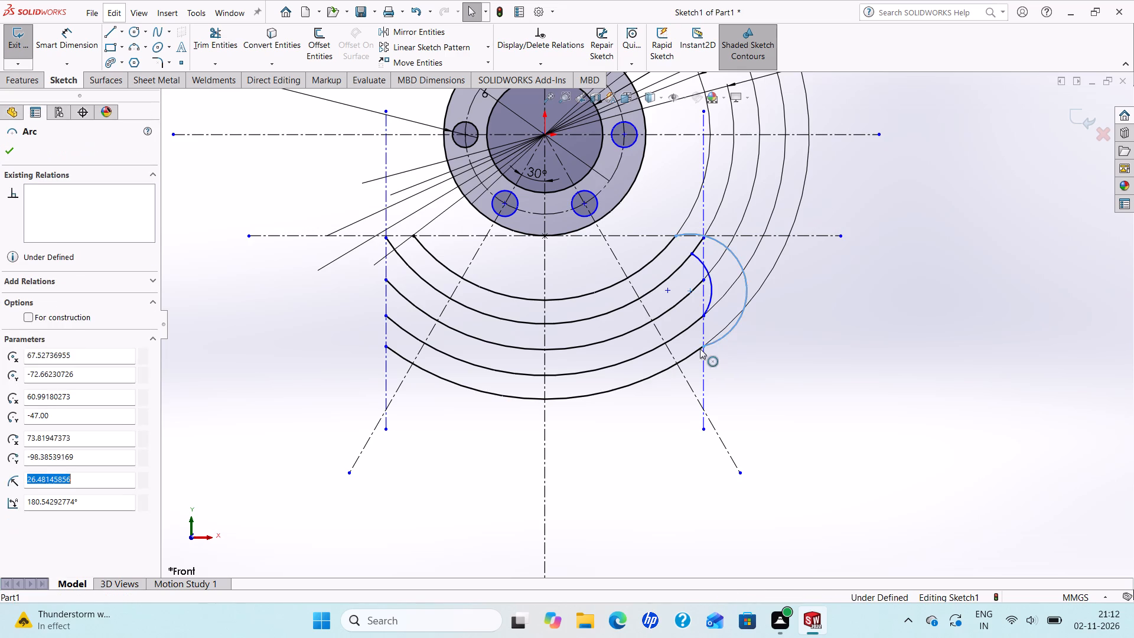
{"action": "left_click", "coordinate": [695, 353], "text": "ctrl"}
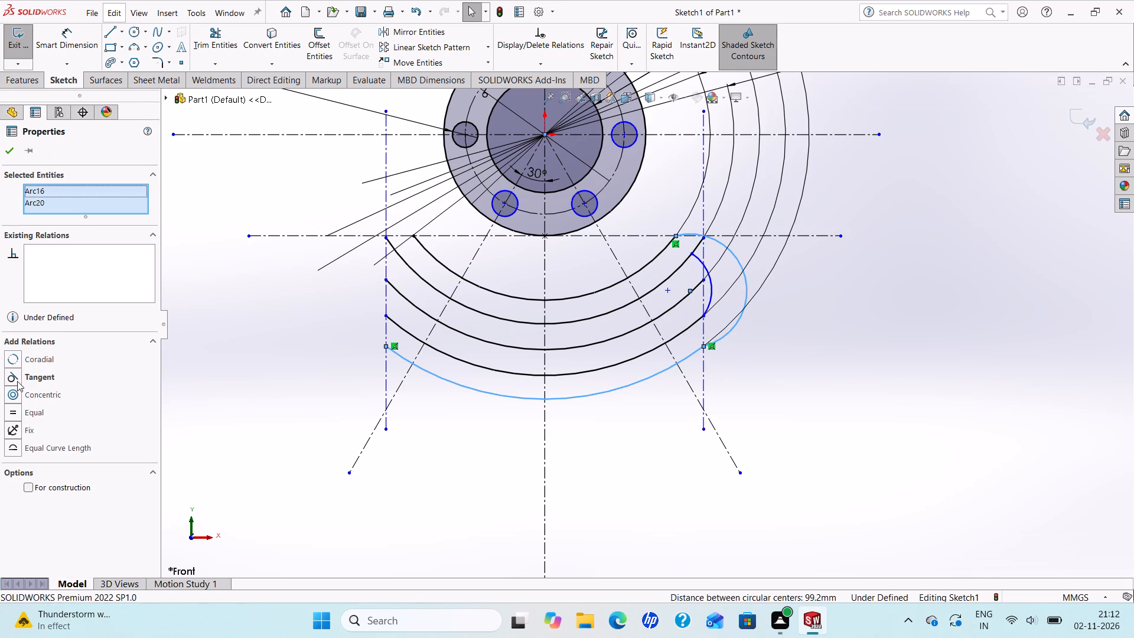
{"action": "left_click", "coordinate": [17, 381]}
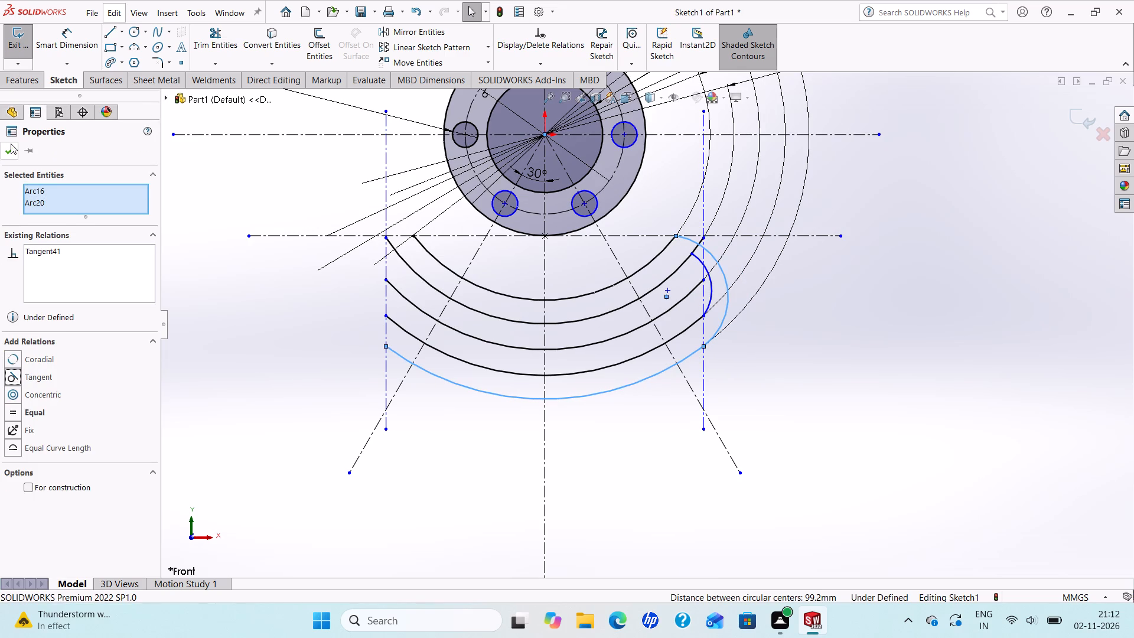
{"action": "left_click", "coordinate": [11, 144]}
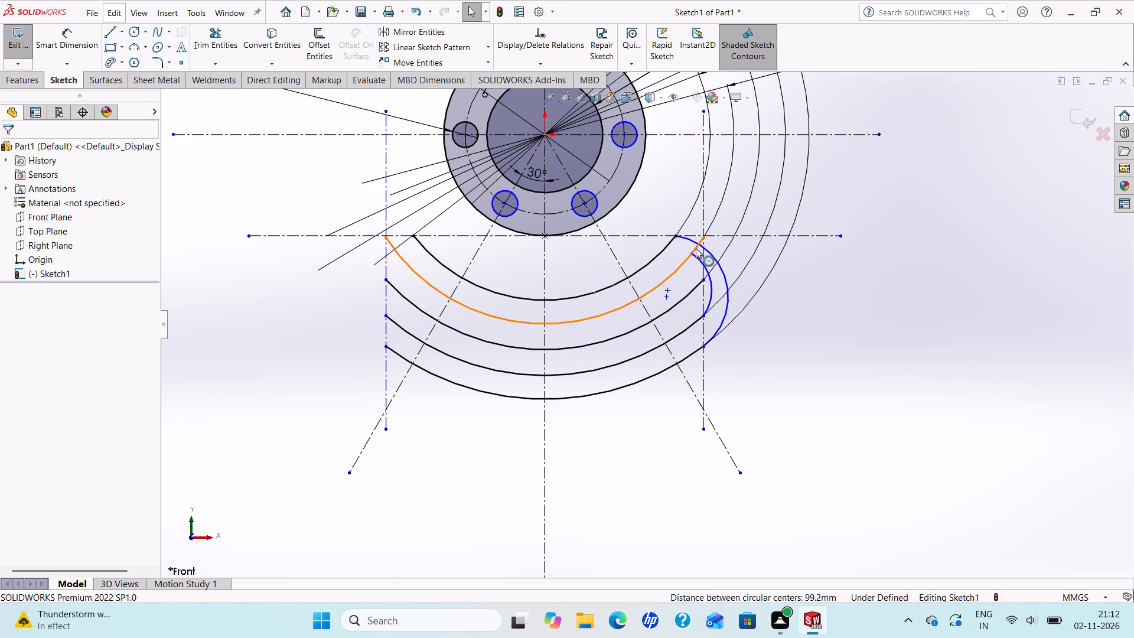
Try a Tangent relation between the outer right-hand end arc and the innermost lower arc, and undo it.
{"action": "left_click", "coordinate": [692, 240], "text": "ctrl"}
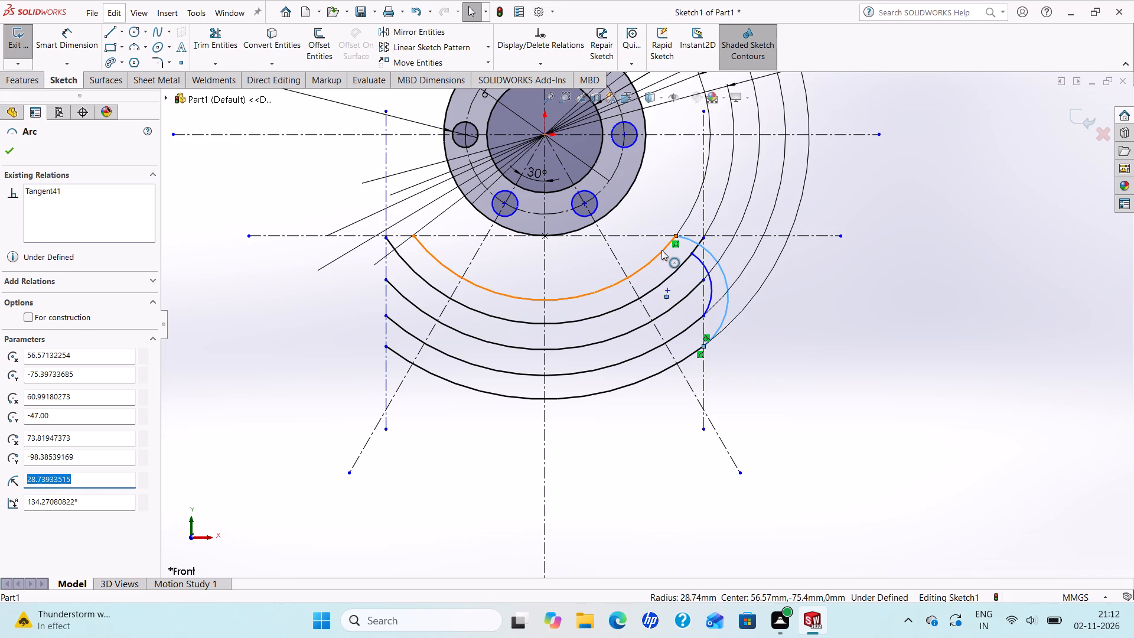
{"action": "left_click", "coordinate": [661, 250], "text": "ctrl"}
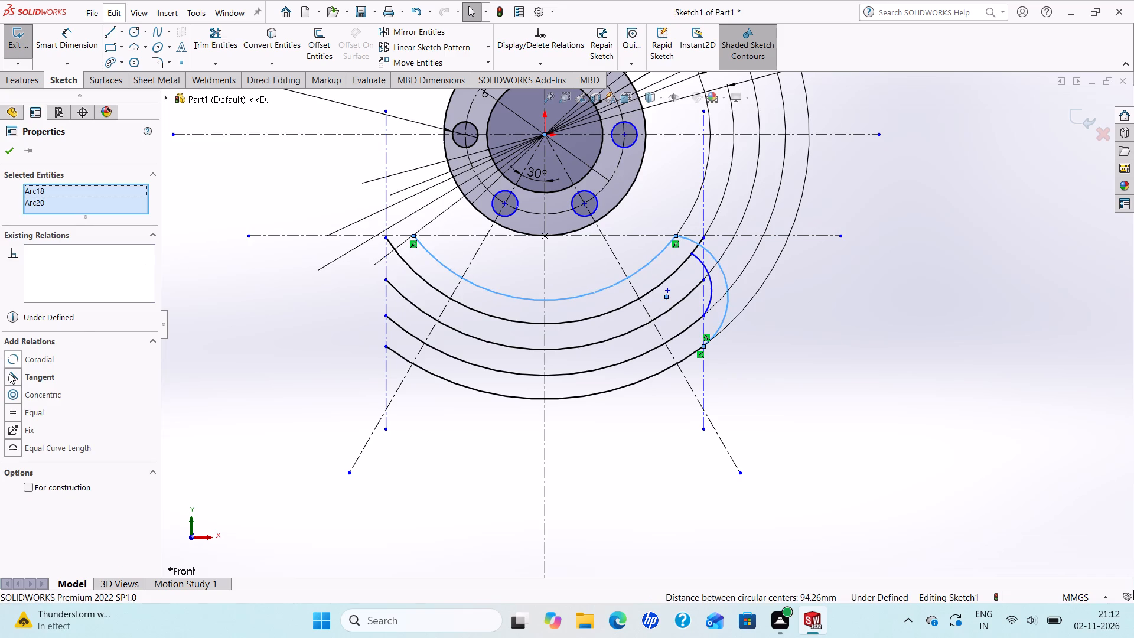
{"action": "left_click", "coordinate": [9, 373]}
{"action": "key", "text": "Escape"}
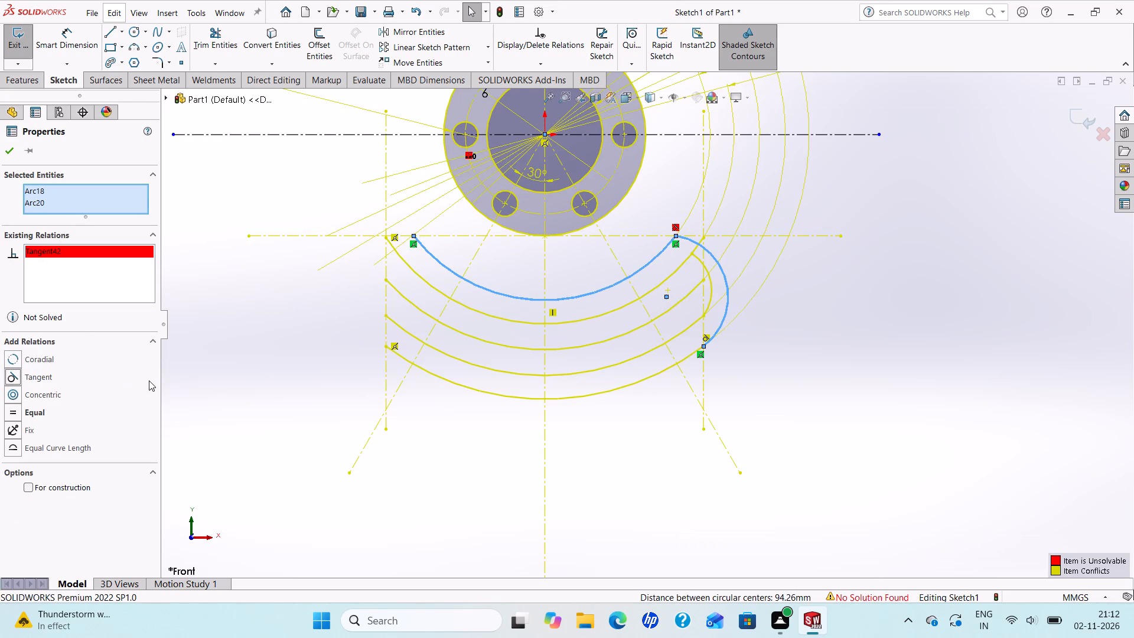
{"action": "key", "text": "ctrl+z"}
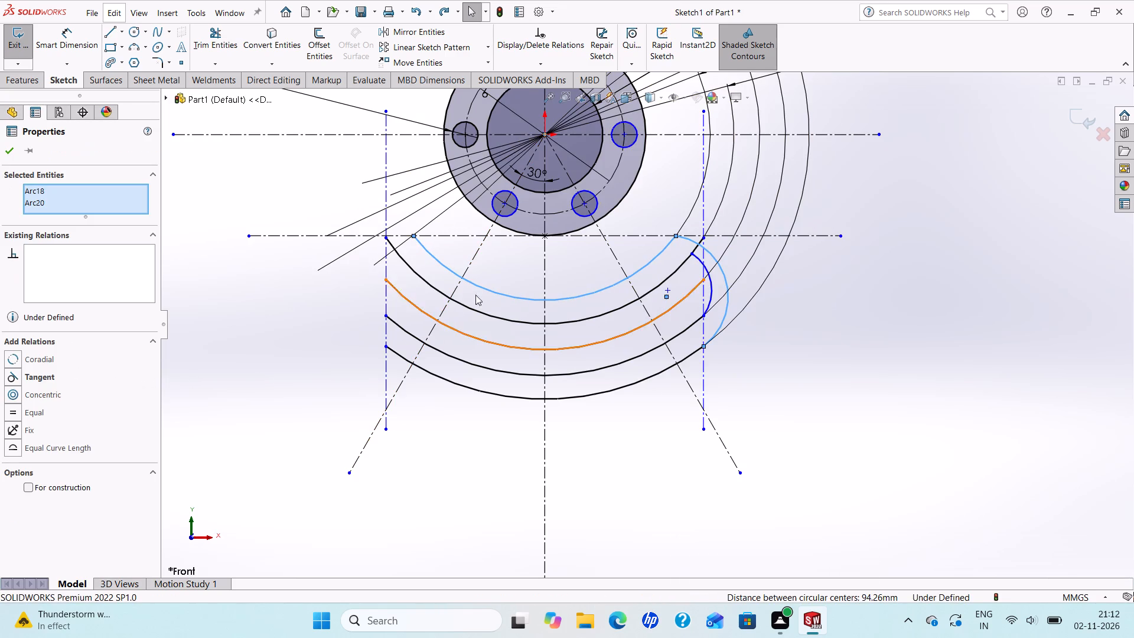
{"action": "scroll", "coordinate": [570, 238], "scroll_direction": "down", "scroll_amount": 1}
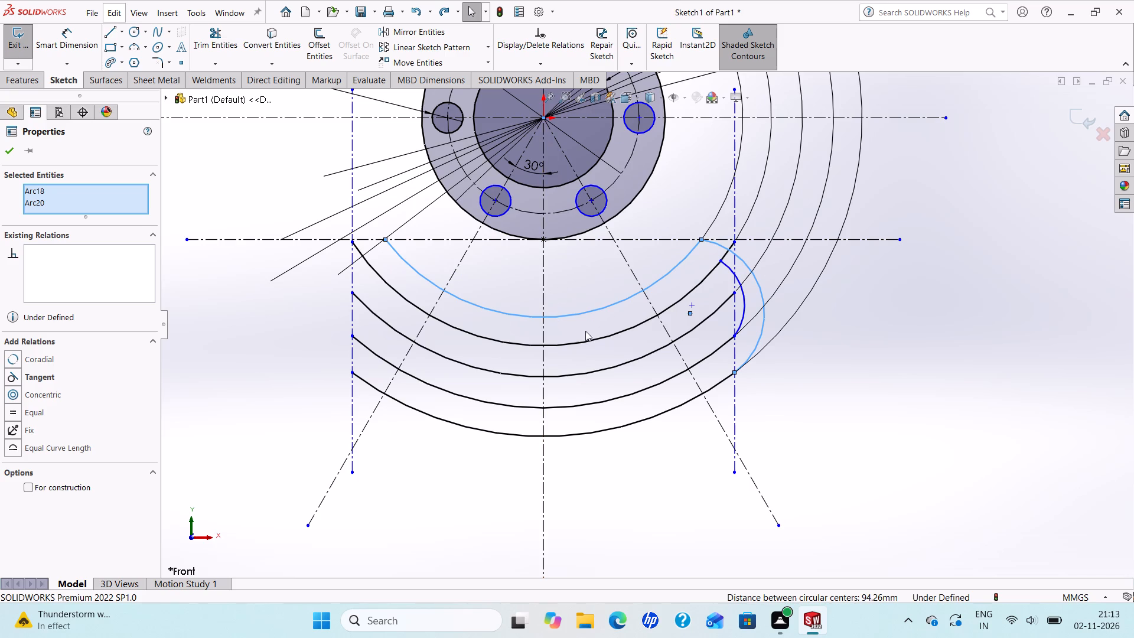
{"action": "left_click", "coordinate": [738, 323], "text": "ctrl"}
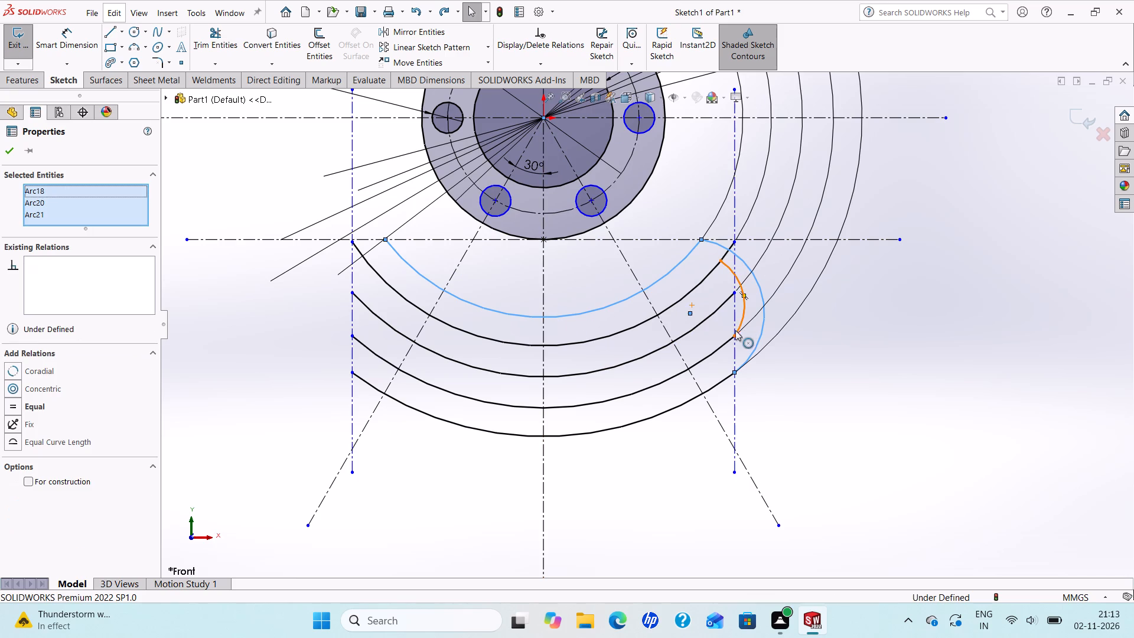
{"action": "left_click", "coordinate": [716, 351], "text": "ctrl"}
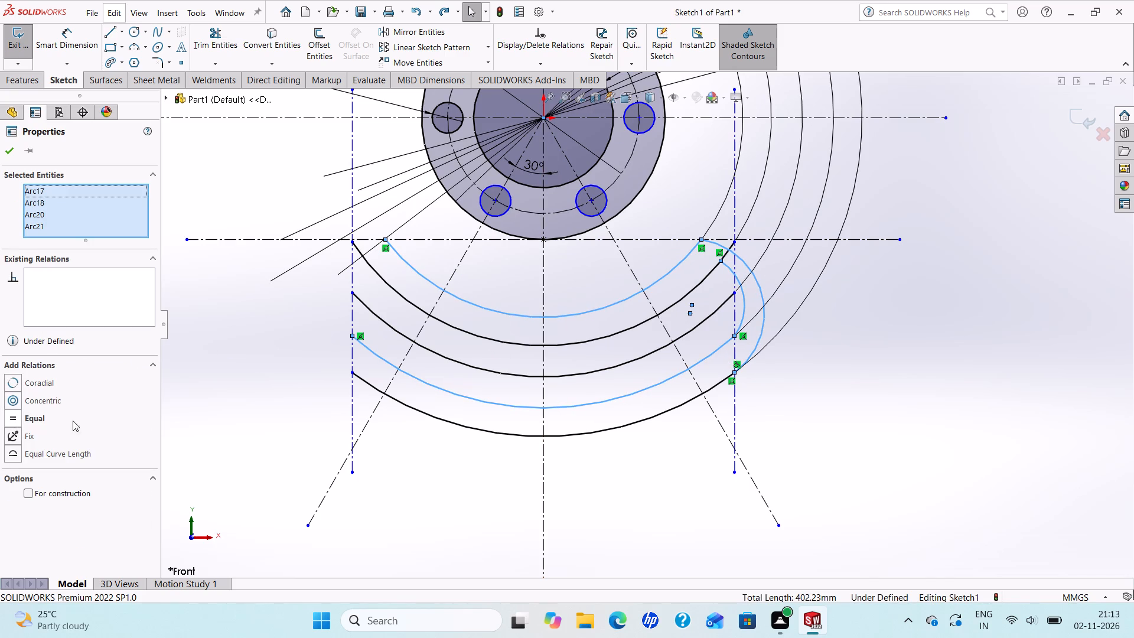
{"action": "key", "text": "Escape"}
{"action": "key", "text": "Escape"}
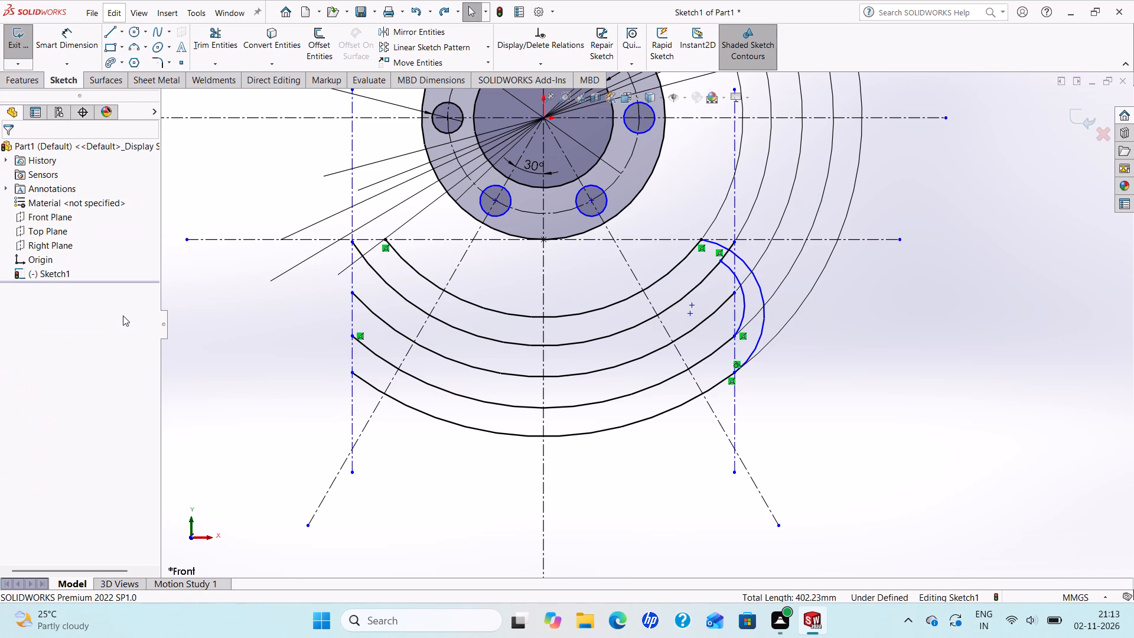
Add a Tangent relation between the inner right-hand end arc and the 224 mm arc.
{"action": "left_click", "coordinate": [739, 325], "text": "ctrl"}
{"action": "left_click", "coordinate": [728, 340], "text": "ctrl"}
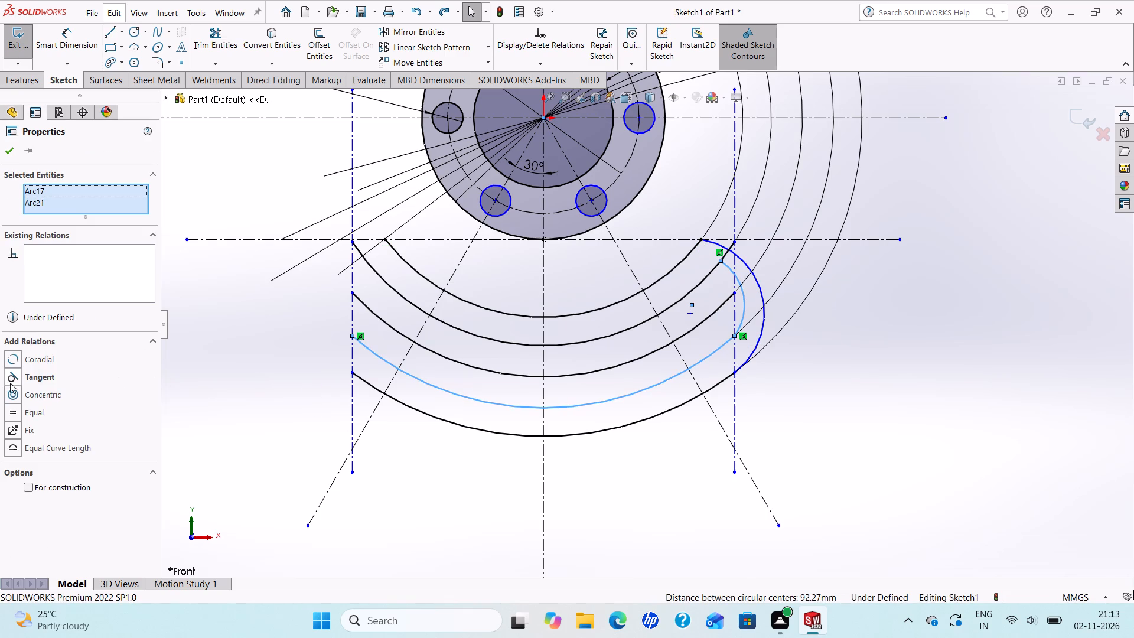
{"action": "left_click", "coordinate": [12, 375]}
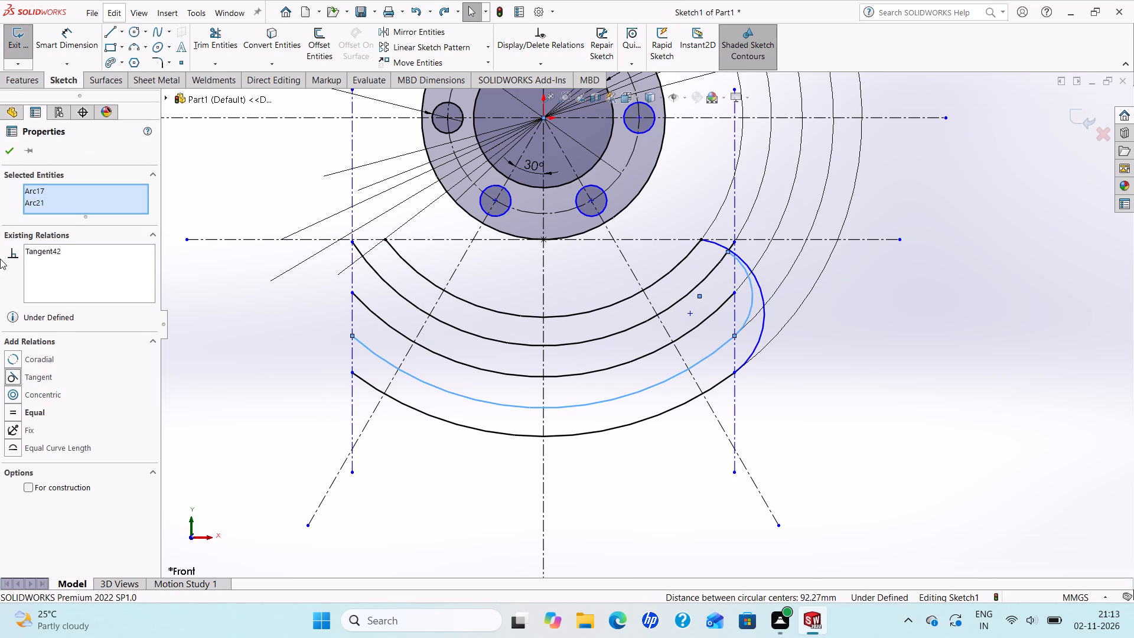
{"action": "left_click", "coordinate": [6, 145]}
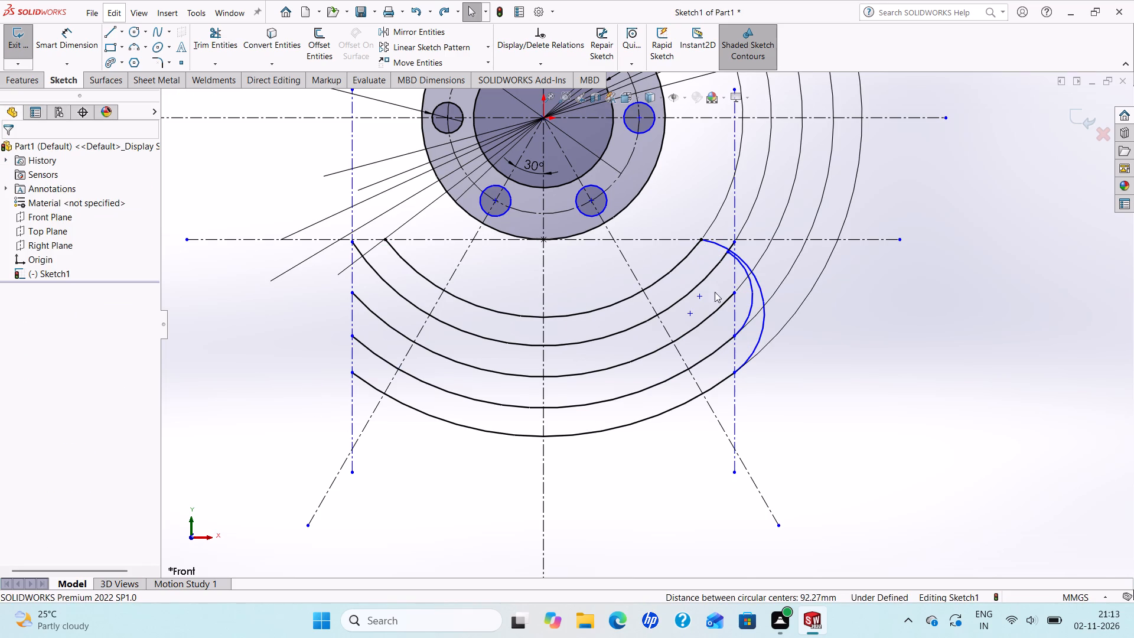
Add a Tangent relation between the inner right-hand end arc and the 176 mm arc.
{"action": "scroll", "coordinate": [731, 272], "scroll_direction": "down", "scroll_amount": 5, "text": "ctrl"}
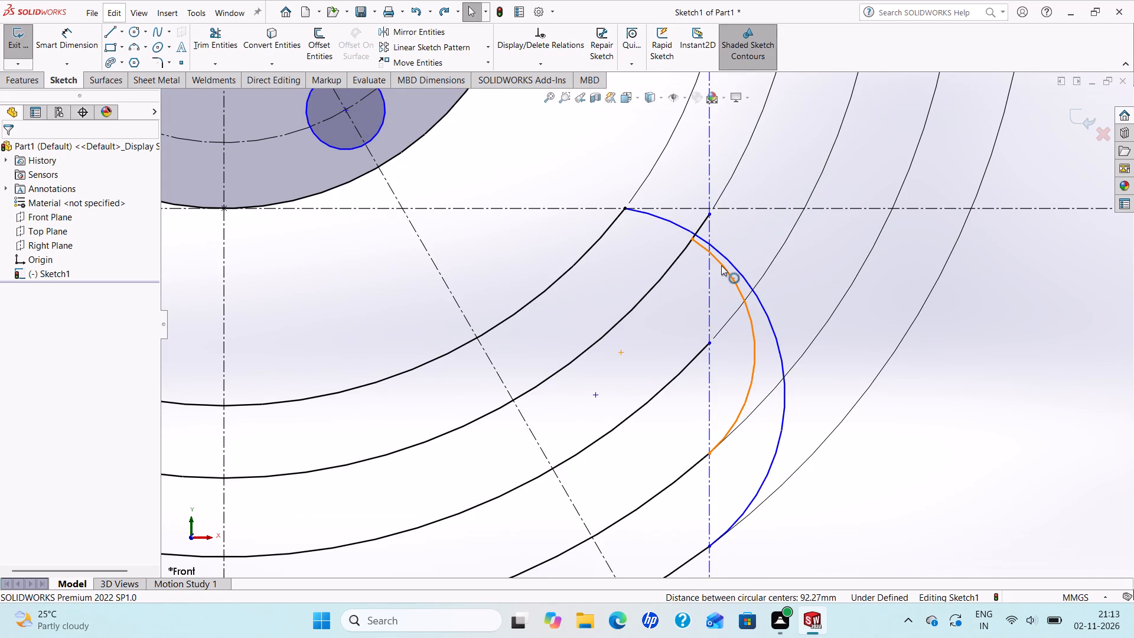
{"action": "left_click", "coordinate": [721, 265], "text": "ctrl"}
{"action": "left_click", "coordinate": [681, 257], "text": "ctrl"}
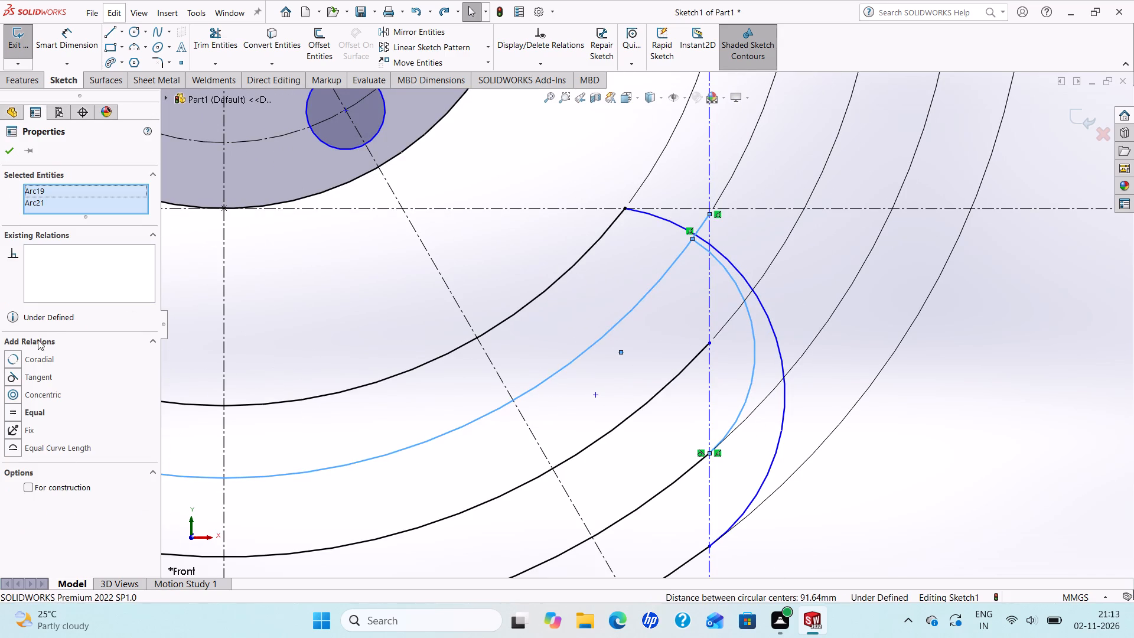
{"action": "left_click", "coordinate": [15, 376]}
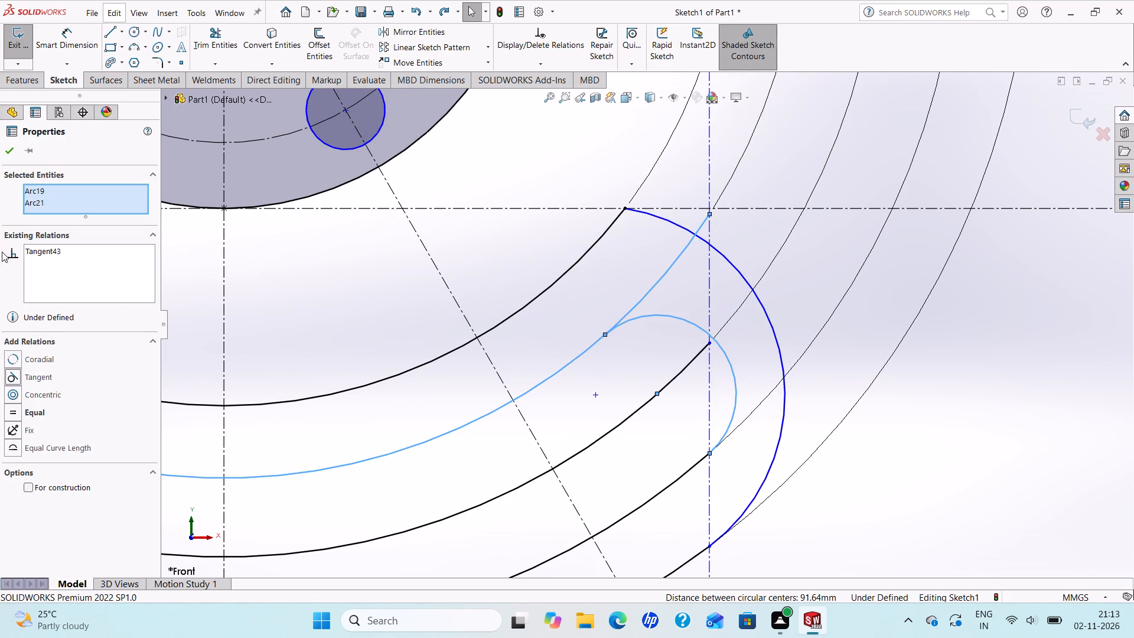
{"action": "left_click", "coordinate": [11, 149]}
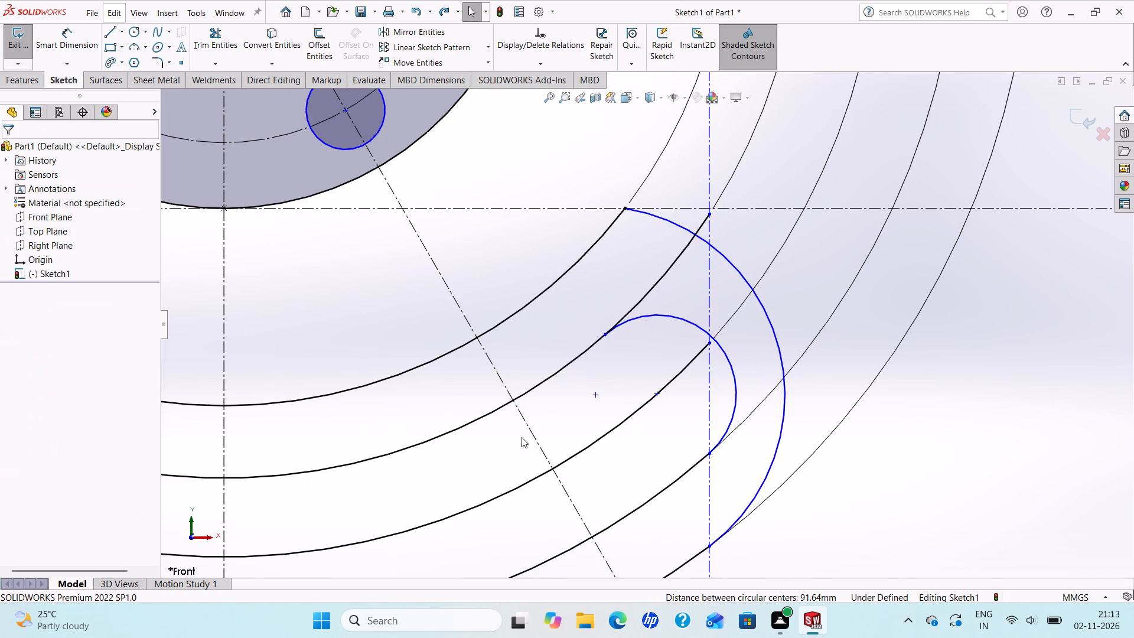
Trim the right-hand portion of the 176 mm arc that extends past its tangent point with the inner end arc.
{"action": "scroll", "coordinate": [523, 437], "scroll_direction": "up", "scroll_amount": 3}
{"action": "scroll", "coordinate": [566, 399], "scroll_direction": "down", "scroll_amount": 1}
{"action": "scroll", "coordinate": [566, 398], "scroll_direction": "up", "scroll_amount": 2}
{"action": "scroll", "coordinate": [600, 360], "scroll_direction": "down", "scroll_amount": 1}
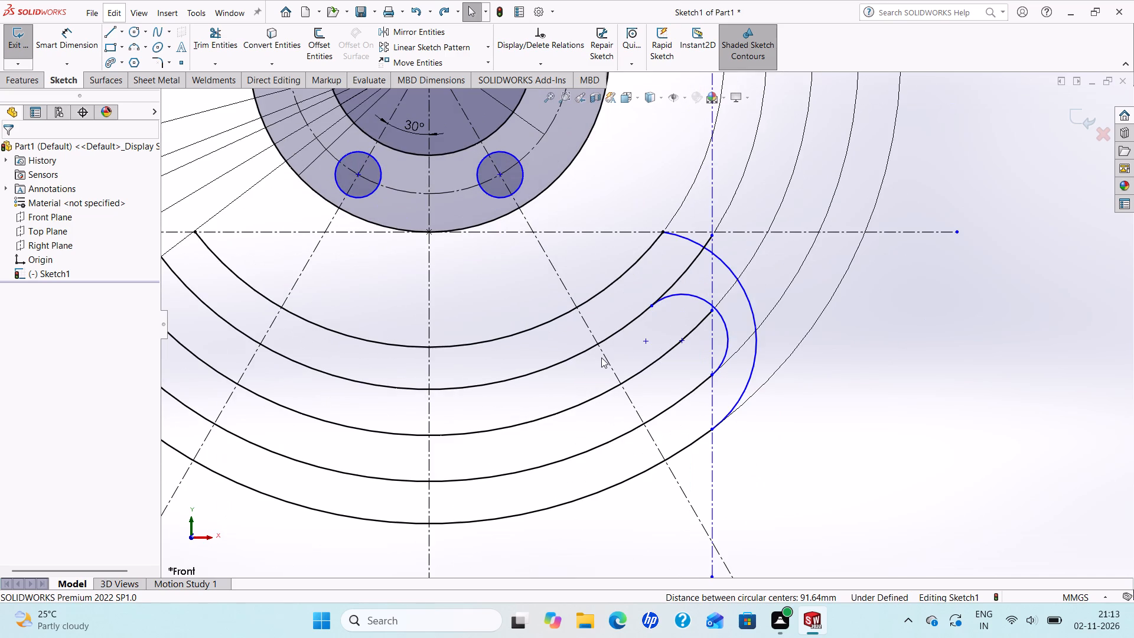
{"action": "left_click", "coordinate": [215, 38]}
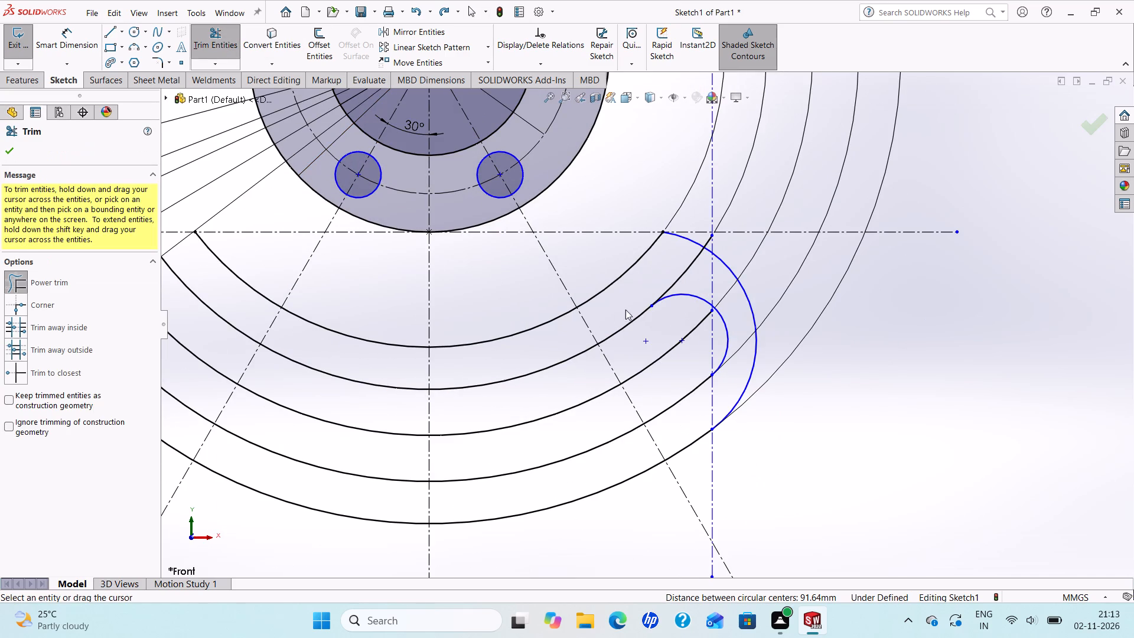
{"action": "left_click", "coordinate": [686, 273]}
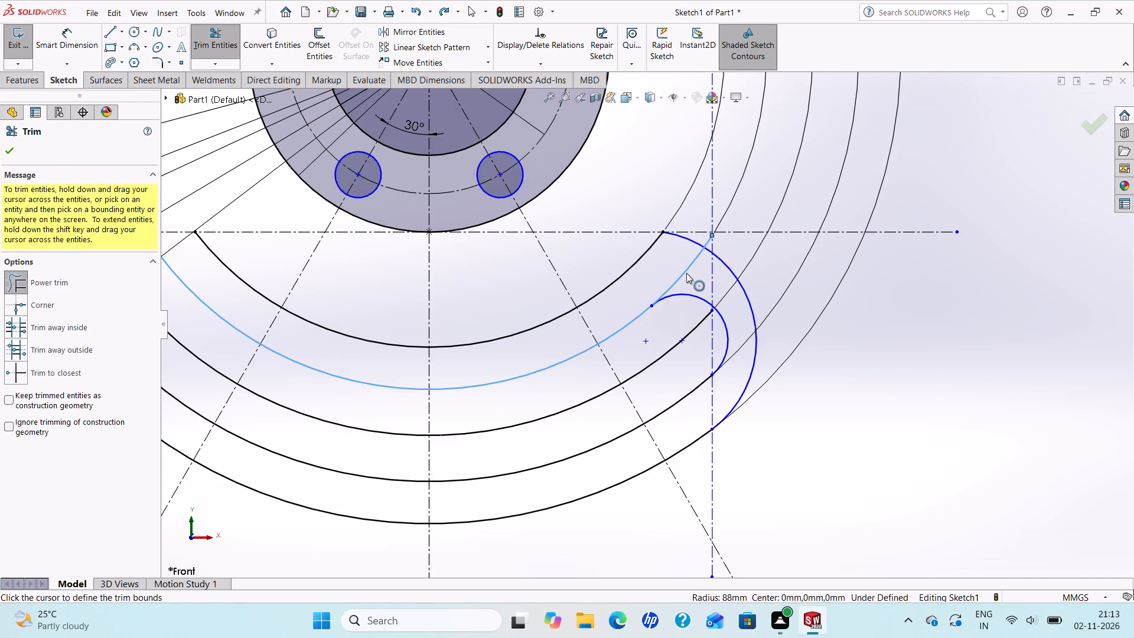
{"action": "left_click_drag", "start_coordinate": [673, 265], "coordinate": [689, 280]}
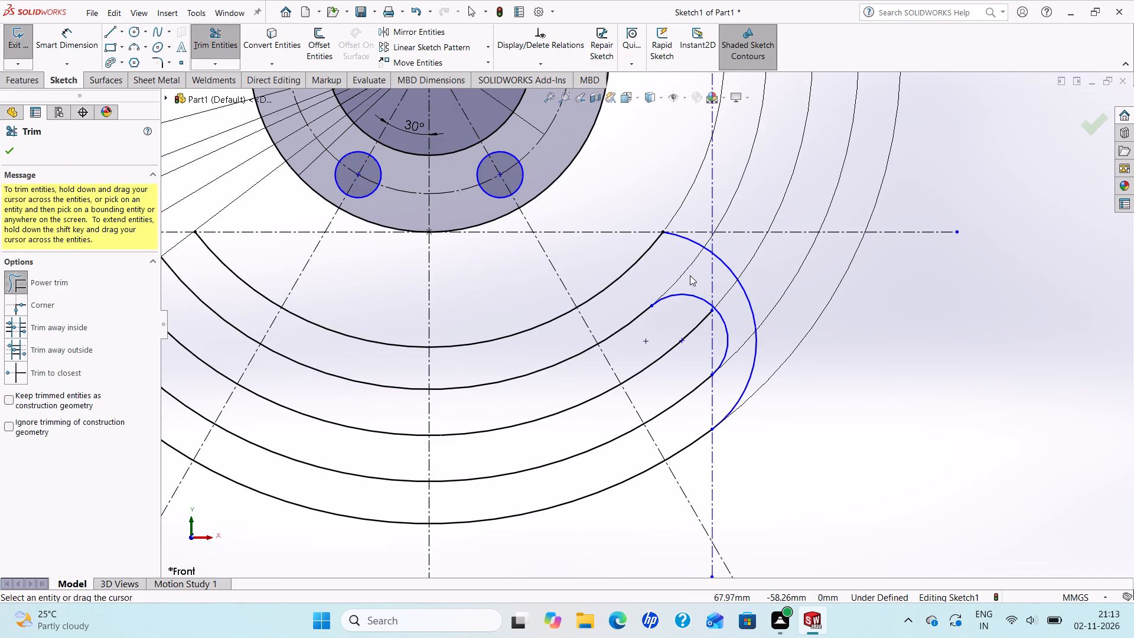
{"action": "scroll", "coordinate": [690, 275], "scroll_direction": "up", "scroll_amount": 3}
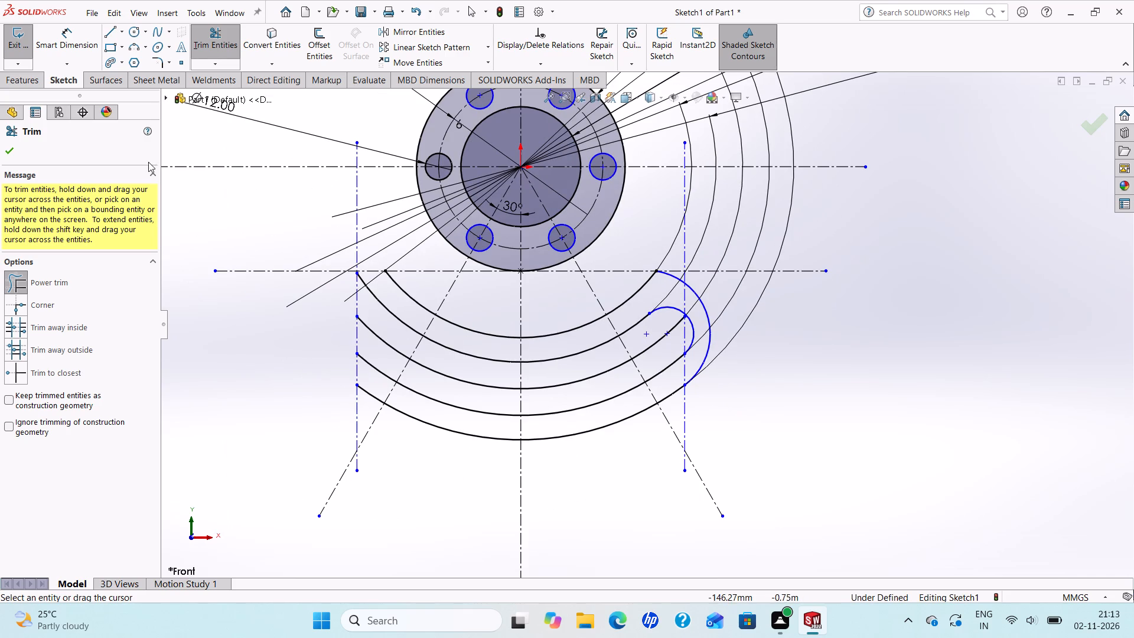
{"action": "left_click", "coordinate": [17, 151]}
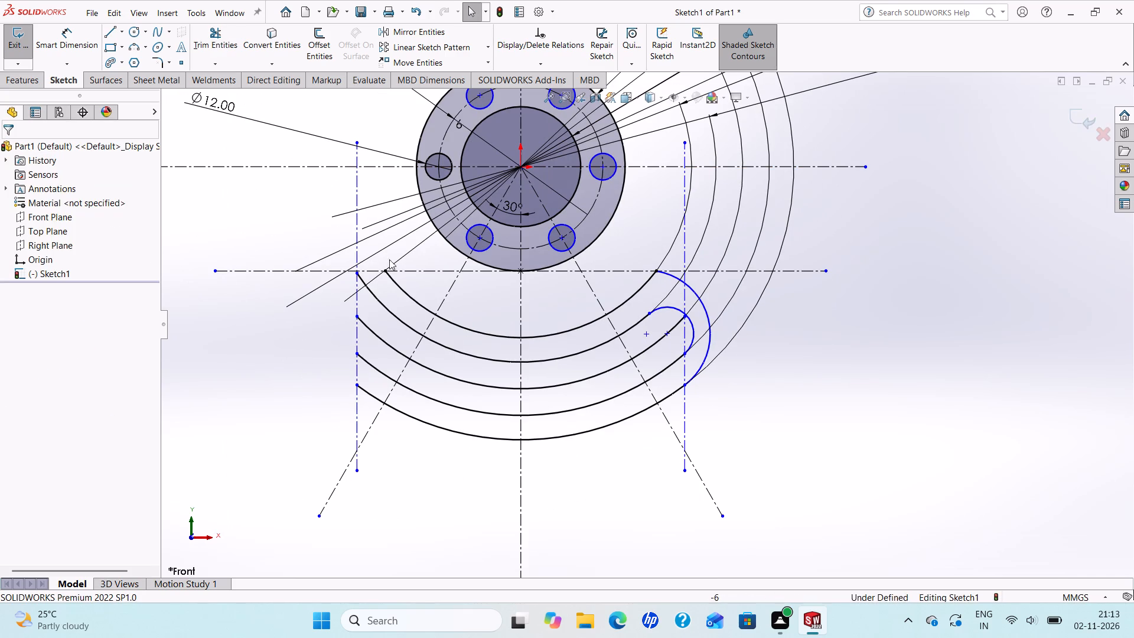
Mirror a copy of the inner right-hand end arc about the vertical centerline.
{"action": "left_click", "coordinate": [395, 35]}
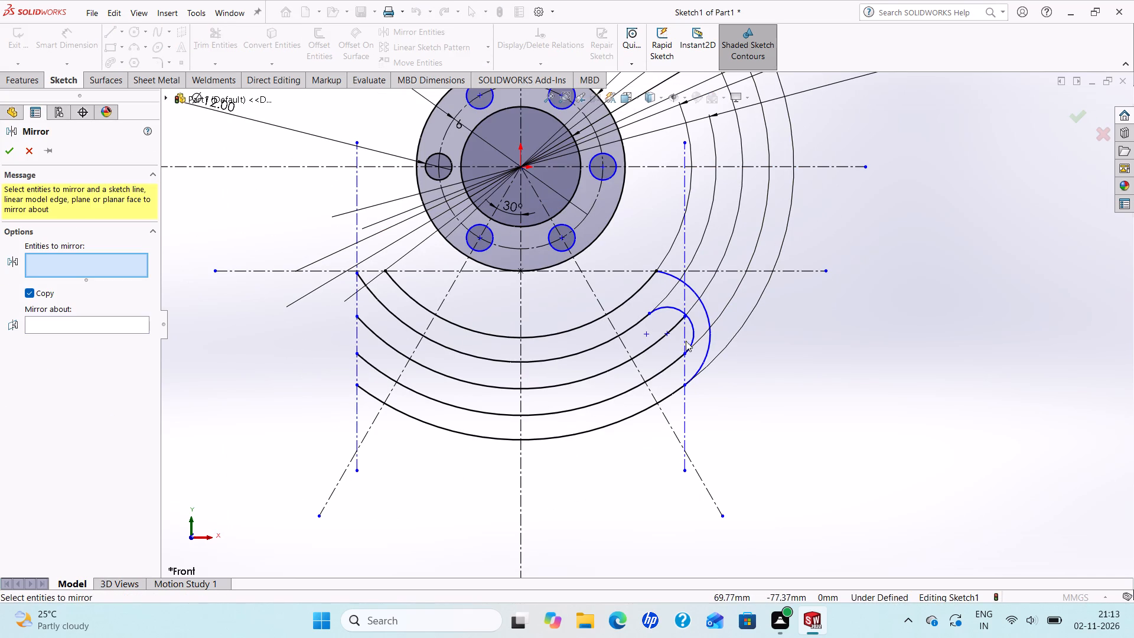
{"action": "left_click", "coordinate": [693, 334]}
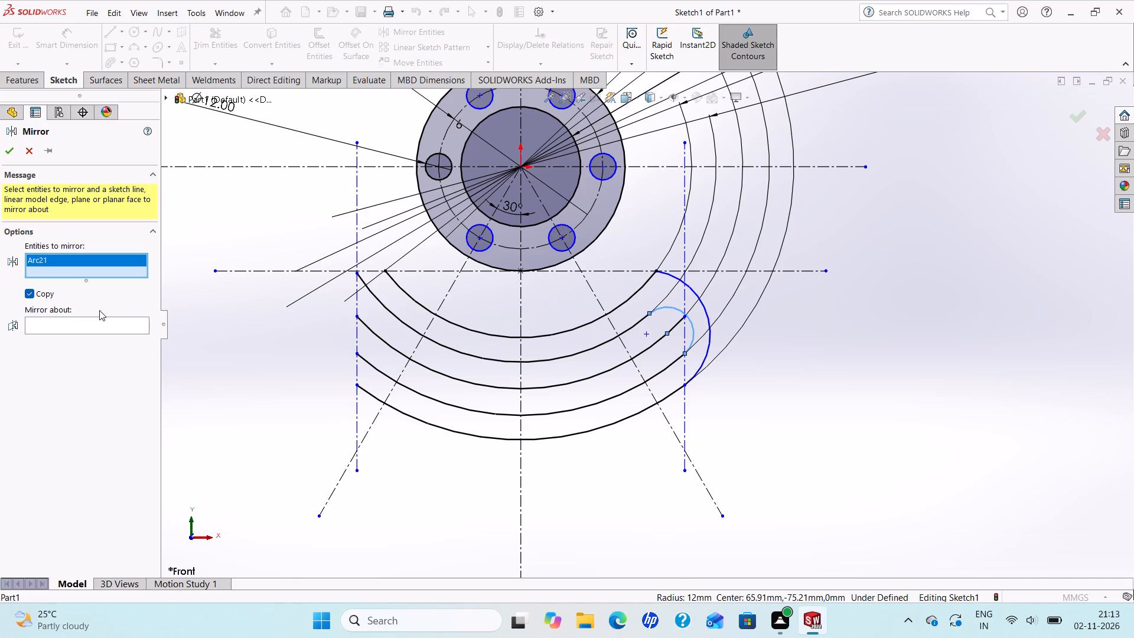
{"action": "left_click", "coordinate": [88, 332]}
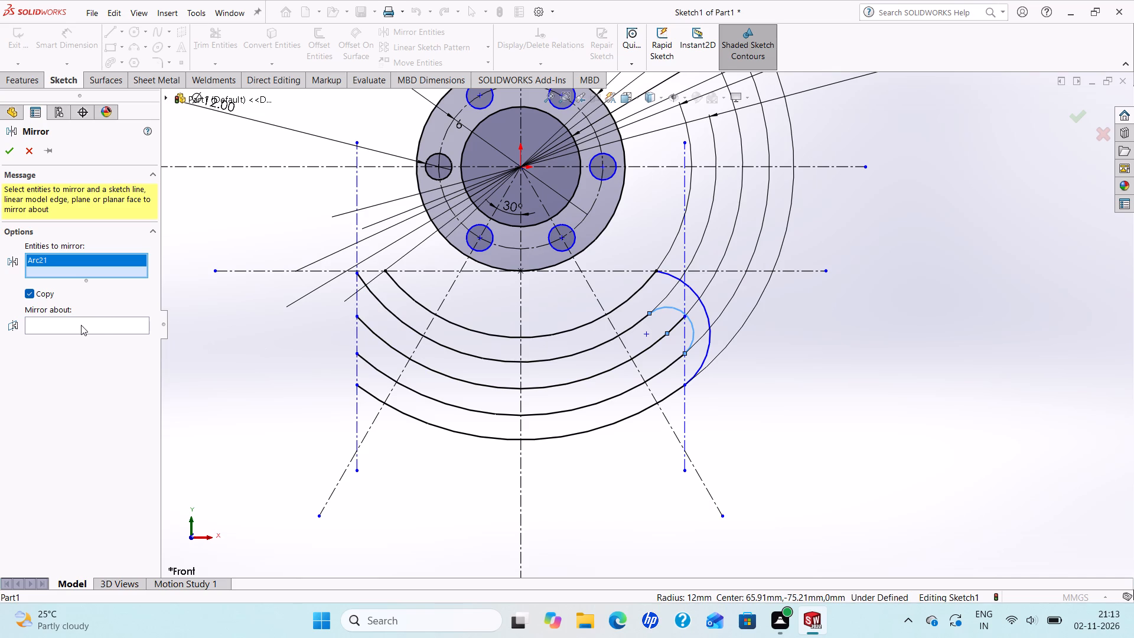
{"action": "left_click", "coordinate": [81, 325]}
{"action": "left_click", "coordinate": [519, 345]}
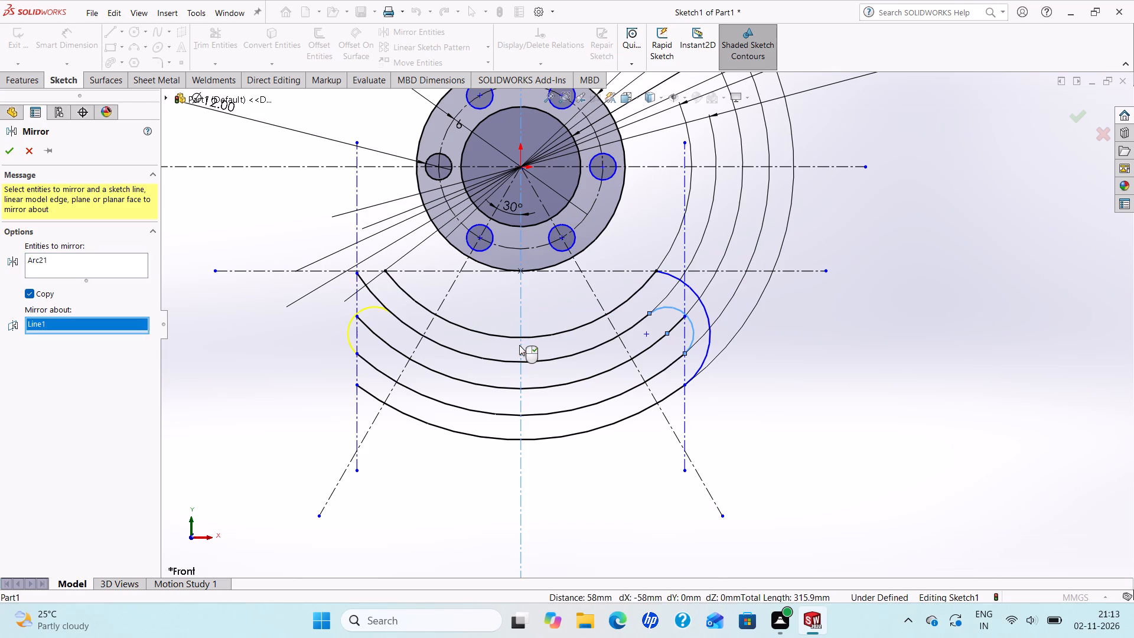
{"action": "left_click", "coordinate": [8, 153]}
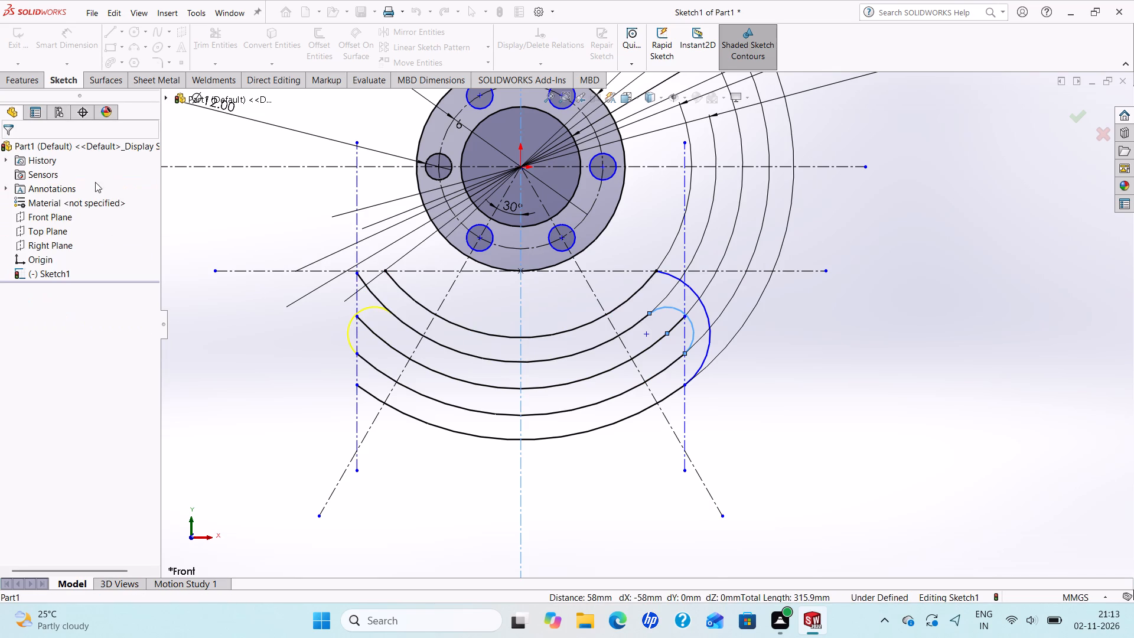
Move the left endpoint of the slot's middle arc outward to about X -79.6, Y -60.6 mm.
{"action": "scroll", "coordinate": [299, 311], "scroll_direction": "down", "scroll_amount": 1}
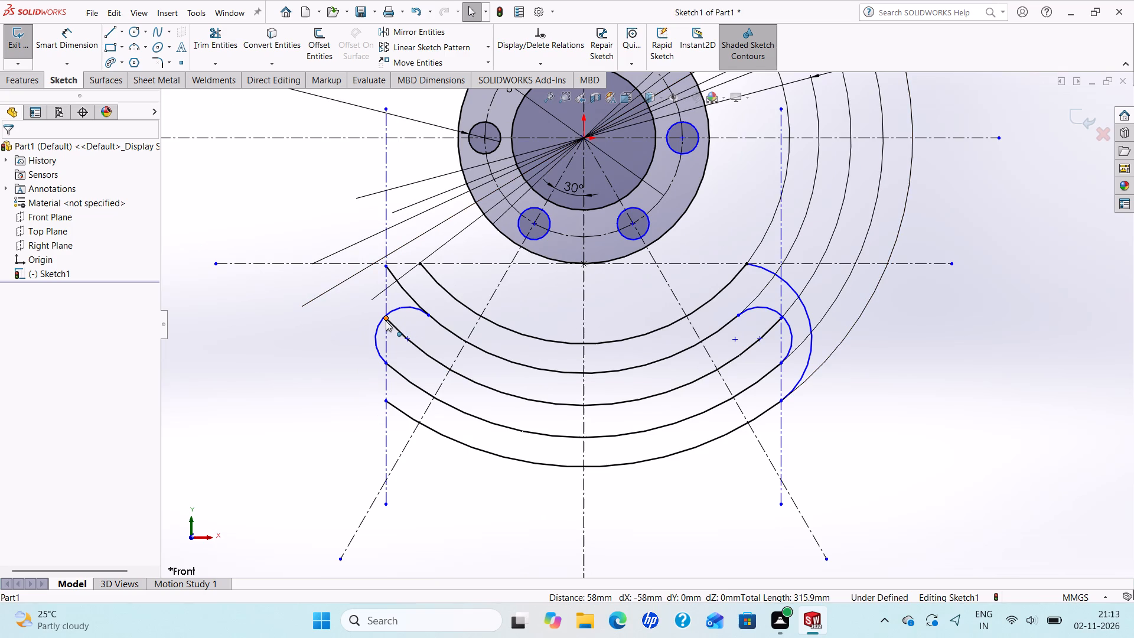
{"action": "left_click_drag", "start_coordinate": [386, 320], "coordinate": [370, 300]}
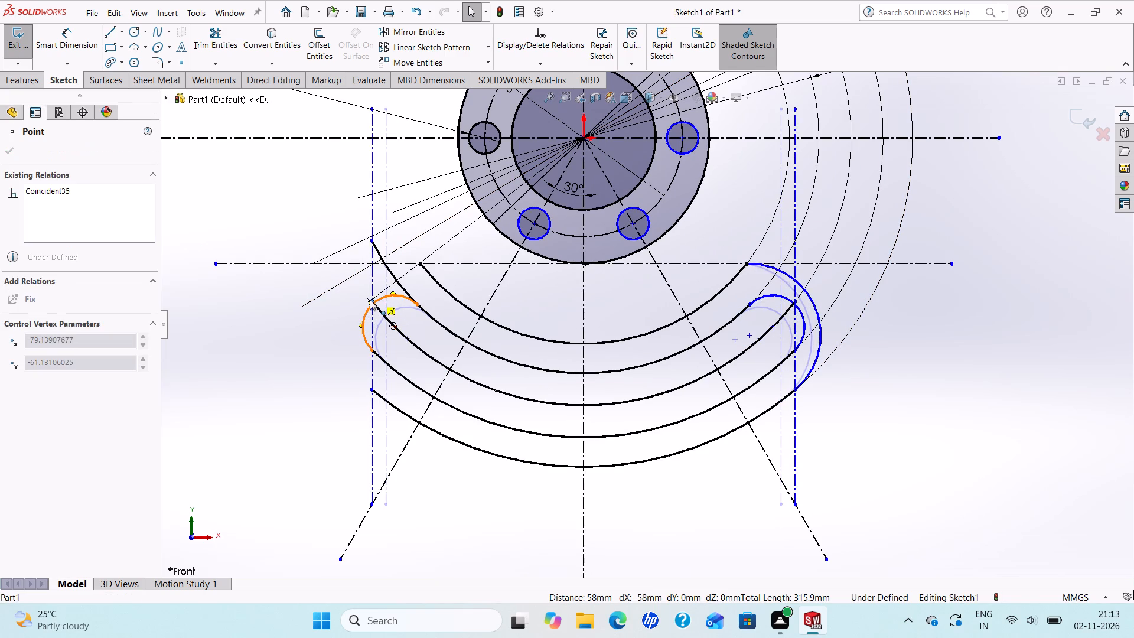
{"action": "left_click_drag", "start_coordinate": [370, 300], "coordinate": [368, 298]}
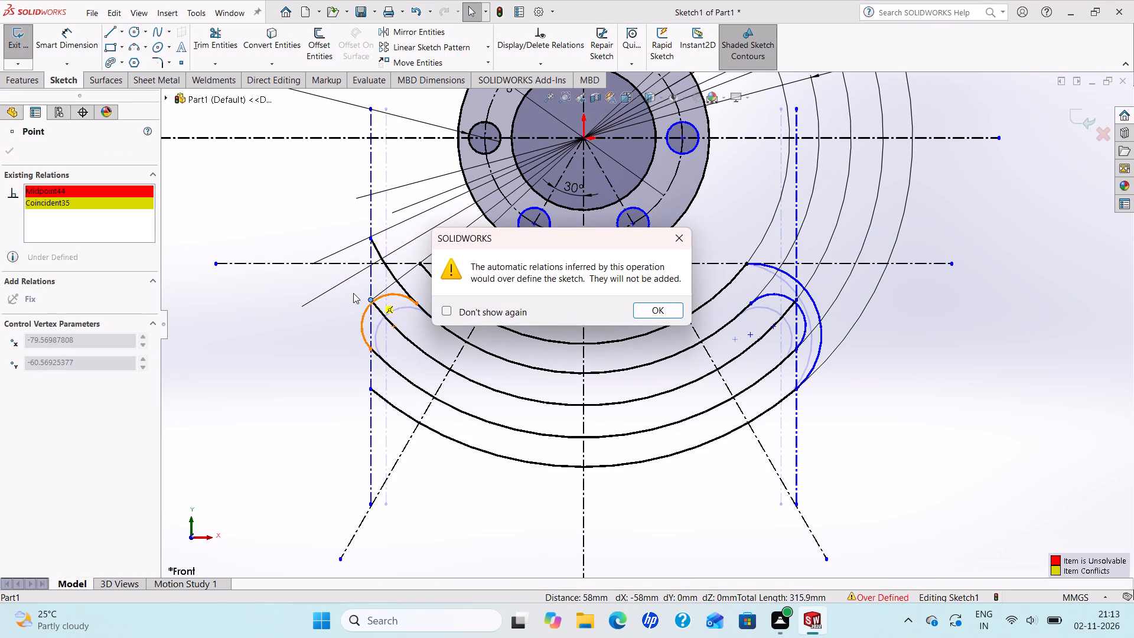
{"action": "key", "text": "Escape"}
{"action": "key", "text": "Escape"}
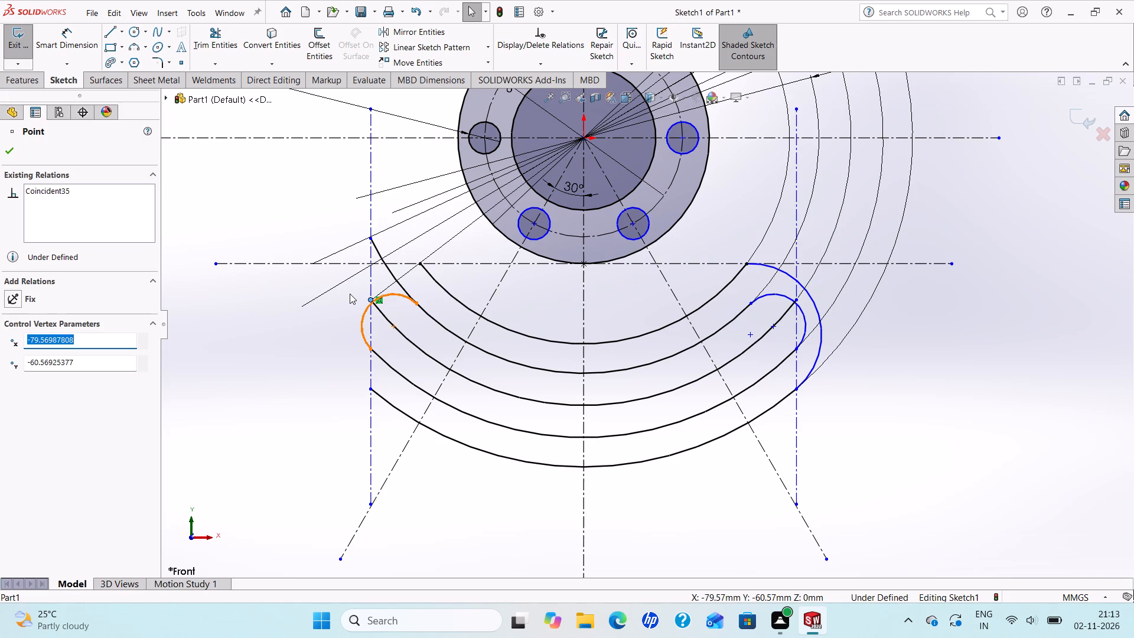
{"action": "key", "text": "Escape"}
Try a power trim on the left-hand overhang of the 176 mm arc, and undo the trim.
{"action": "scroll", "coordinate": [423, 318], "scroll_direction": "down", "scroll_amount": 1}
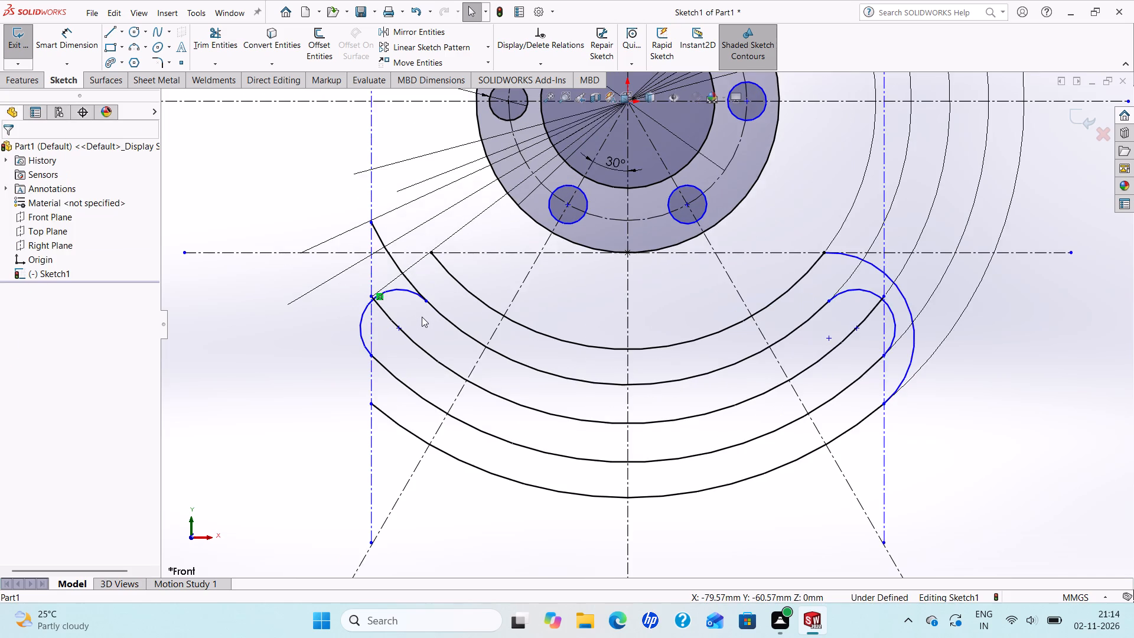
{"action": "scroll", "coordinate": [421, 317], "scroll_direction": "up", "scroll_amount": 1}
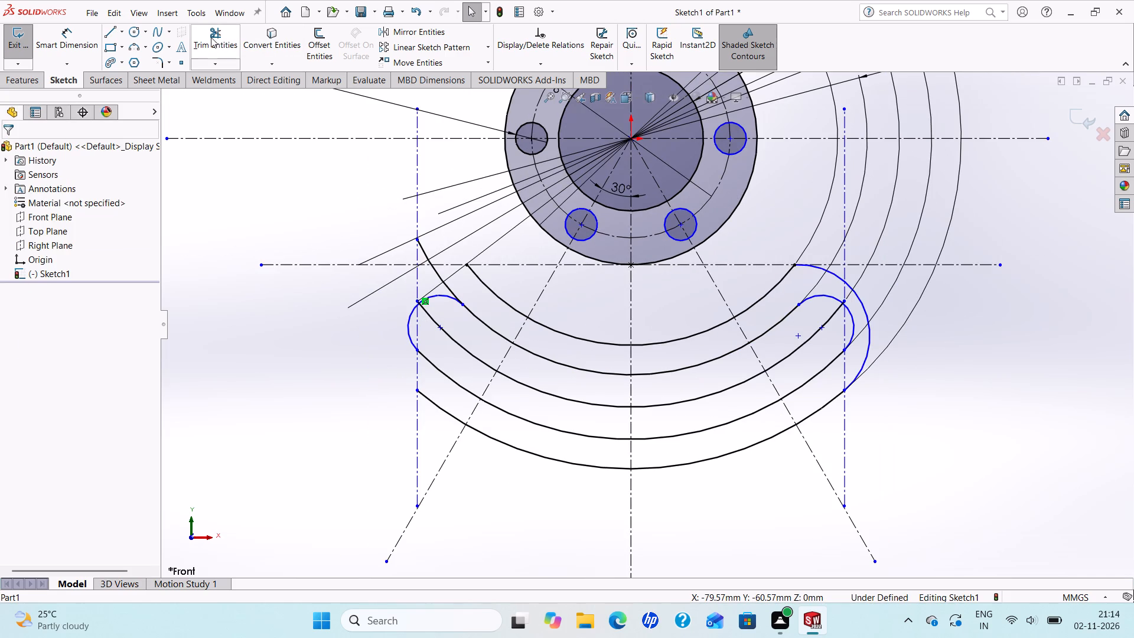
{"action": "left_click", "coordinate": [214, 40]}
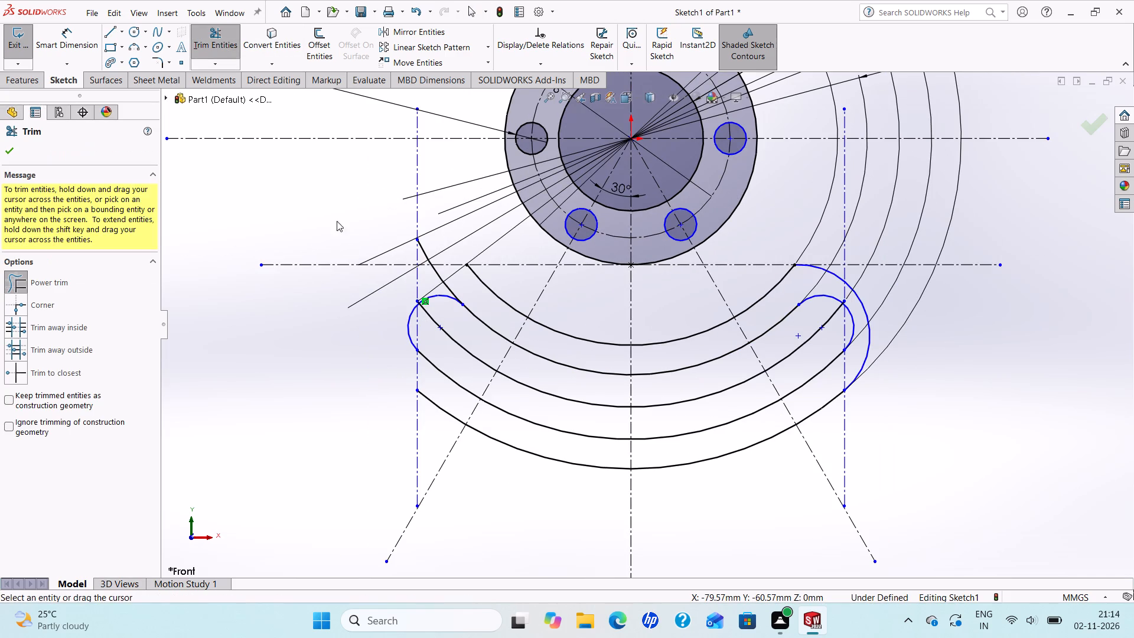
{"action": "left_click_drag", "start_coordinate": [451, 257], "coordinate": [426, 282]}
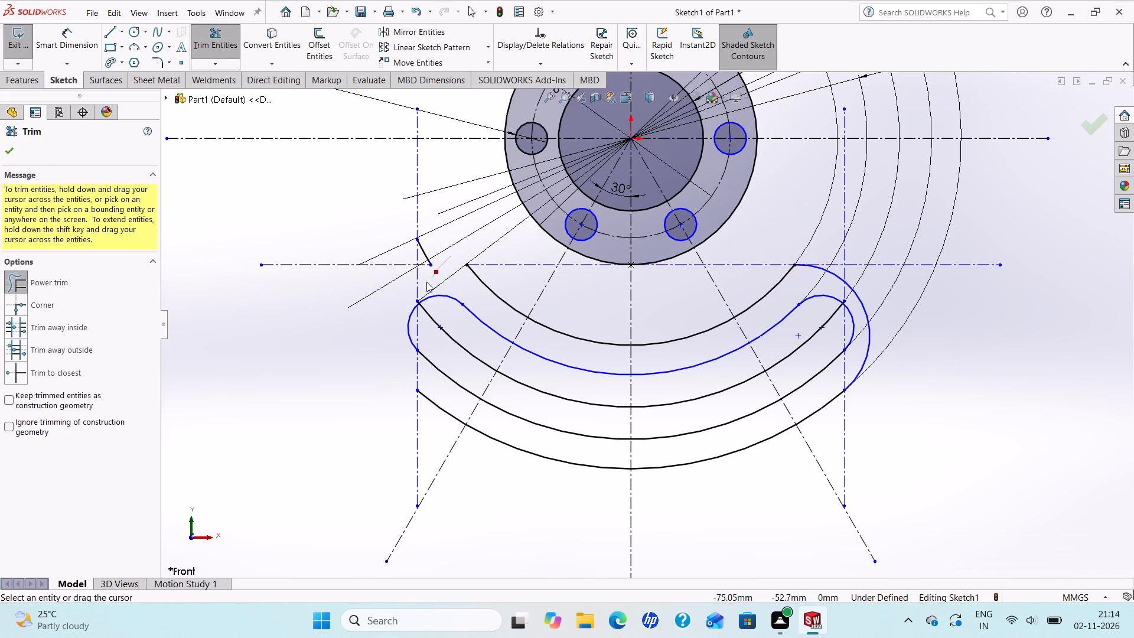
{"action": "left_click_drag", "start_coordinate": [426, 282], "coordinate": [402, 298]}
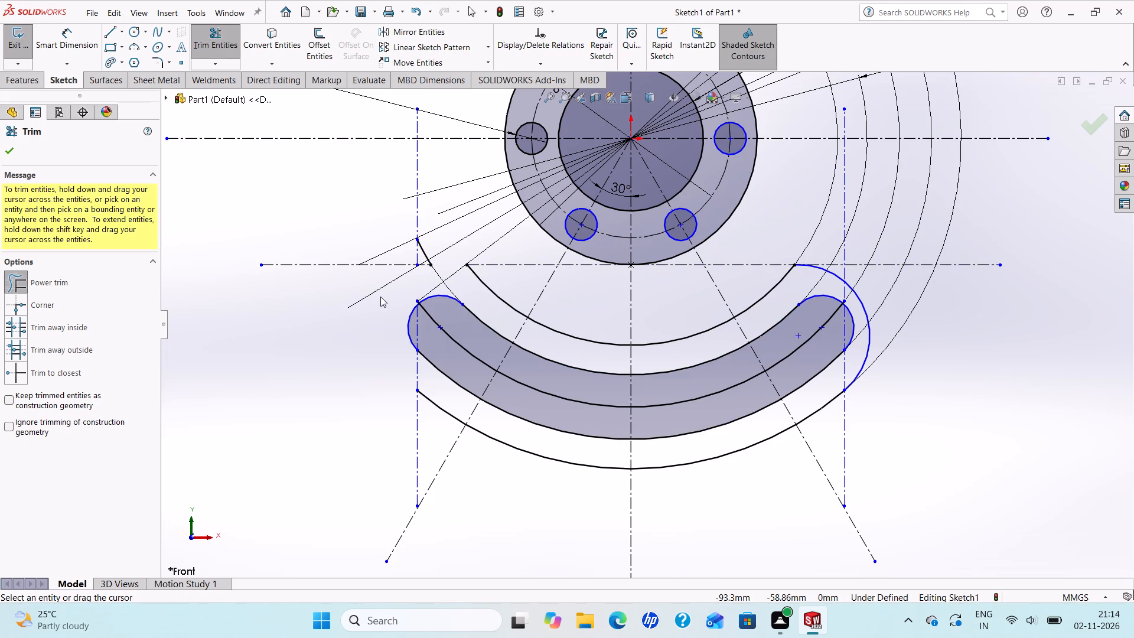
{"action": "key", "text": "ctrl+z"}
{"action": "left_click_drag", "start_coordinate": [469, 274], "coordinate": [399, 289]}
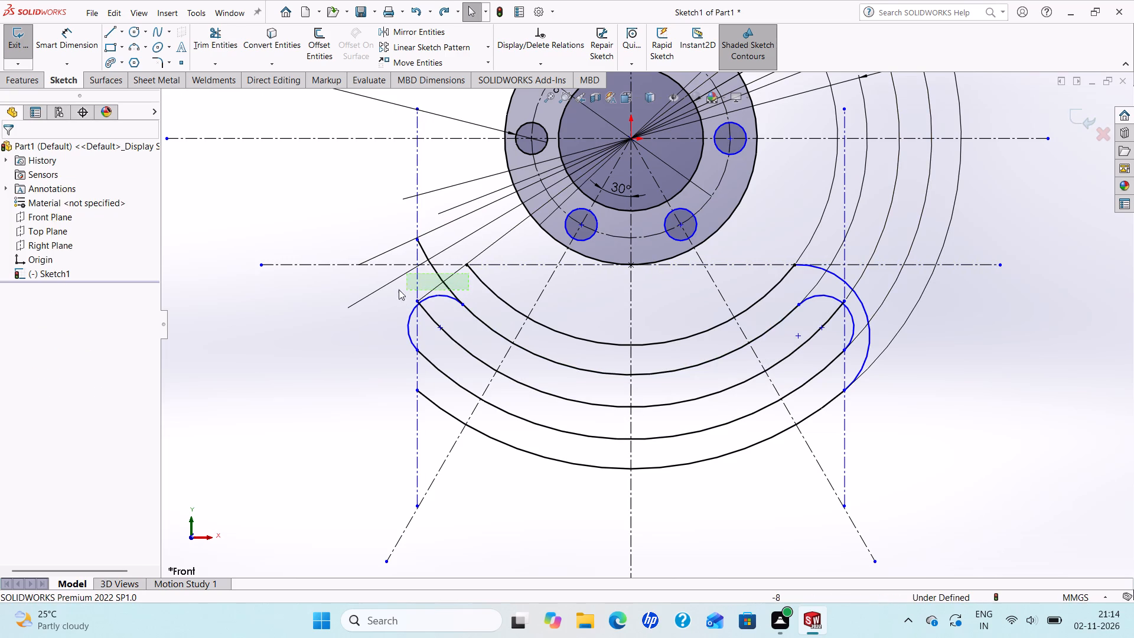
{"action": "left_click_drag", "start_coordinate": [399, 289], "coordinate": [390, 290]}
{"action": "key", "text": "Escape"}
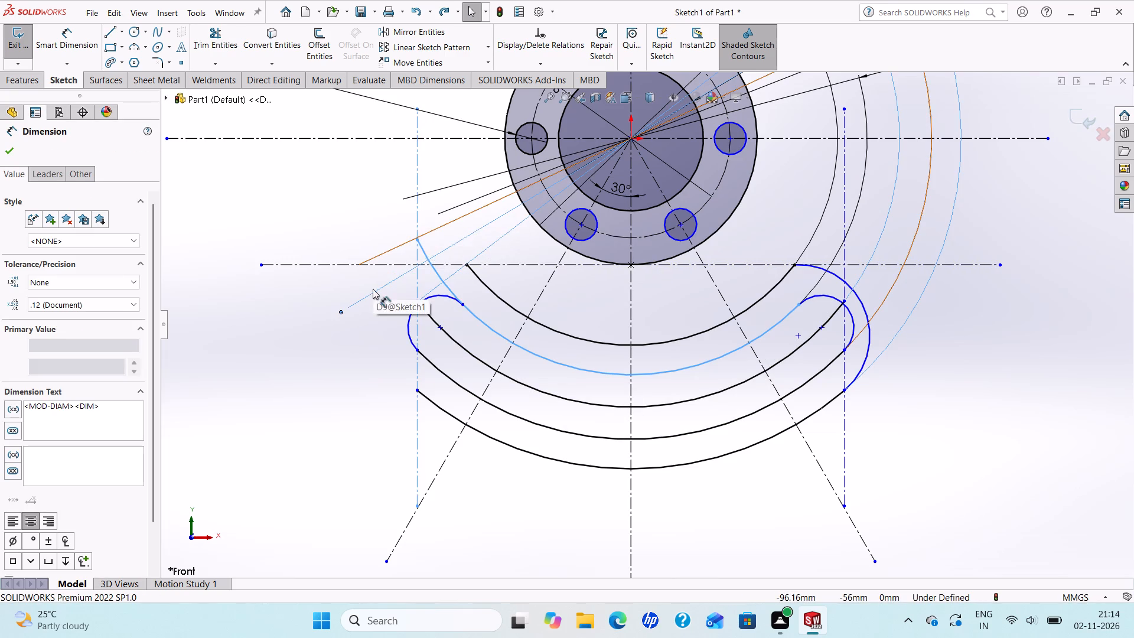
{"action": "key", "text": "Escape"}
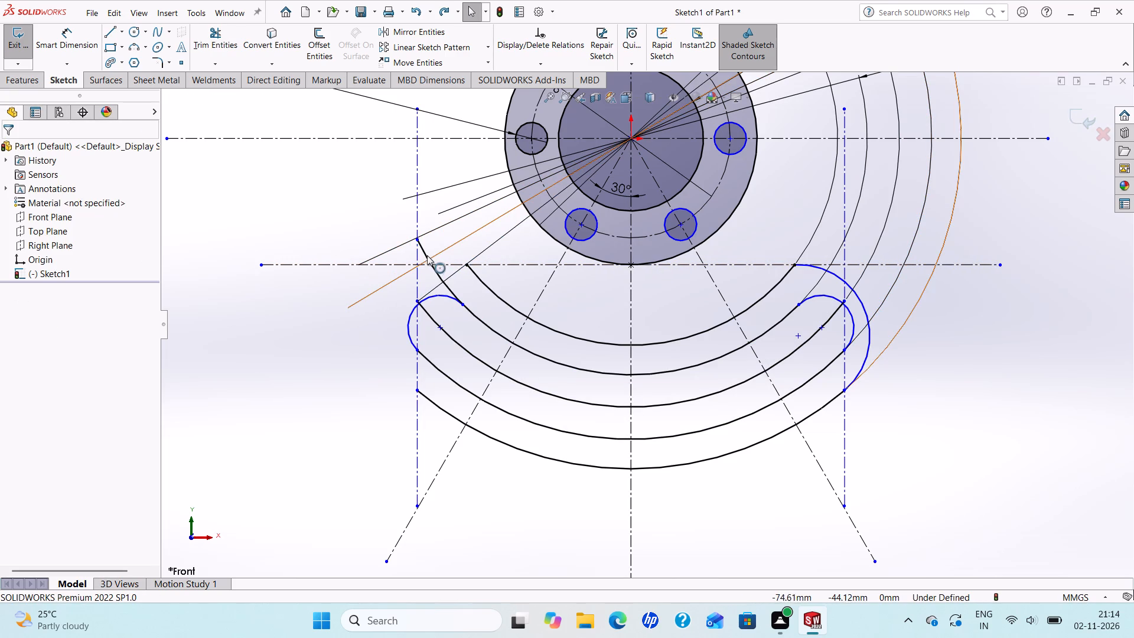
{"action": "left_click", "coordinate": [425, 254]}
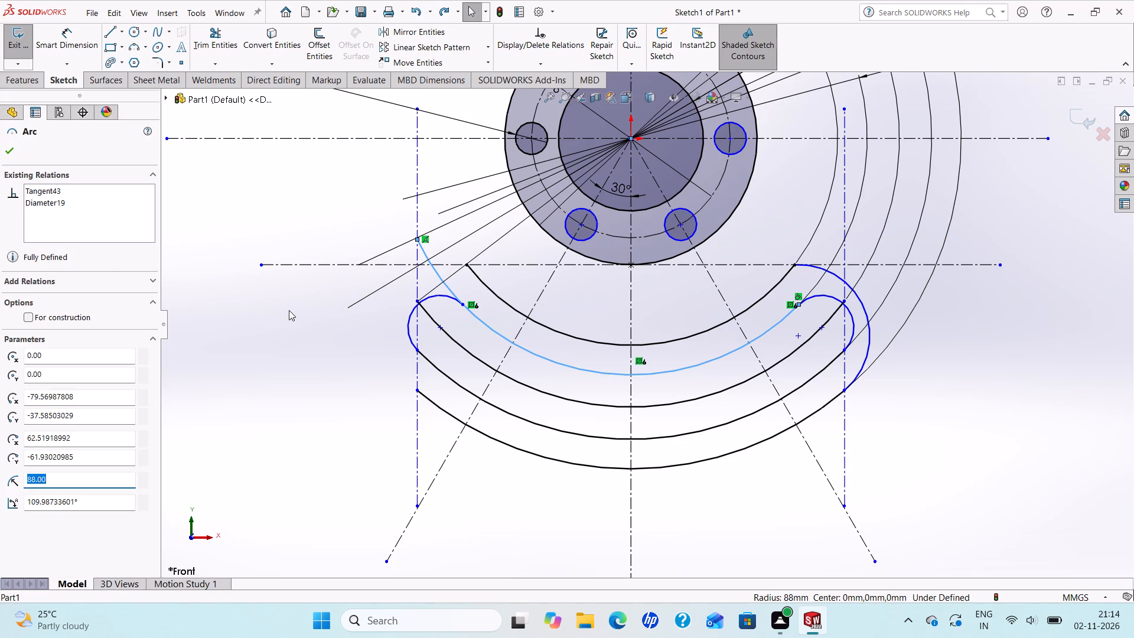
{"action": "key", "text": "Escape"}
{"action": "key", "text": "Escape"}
Trim the left-hand portion of the 176 mm arc beyond the inner left end arc, using Trim to closest.
{"action": "left_click", "coordinate": [211, 32]}
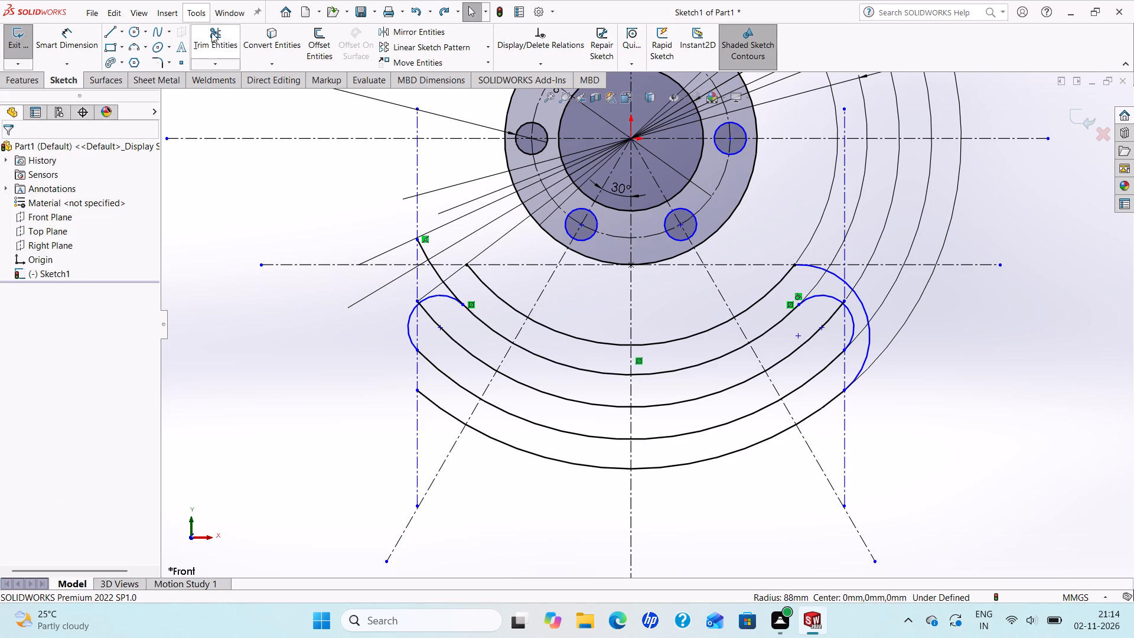
{"action": "left_click", "coordinate": [24, 370]}
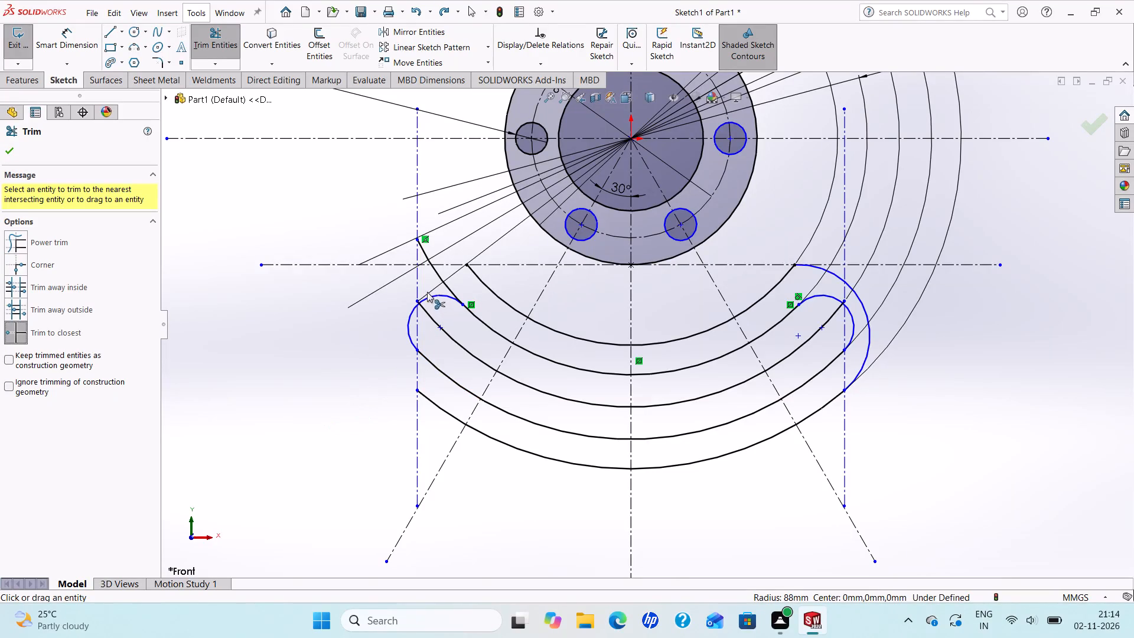
{"action": "scroll", "coordinate": [406, 251], "scroll_direction": "down", "scroll_amount": 3}
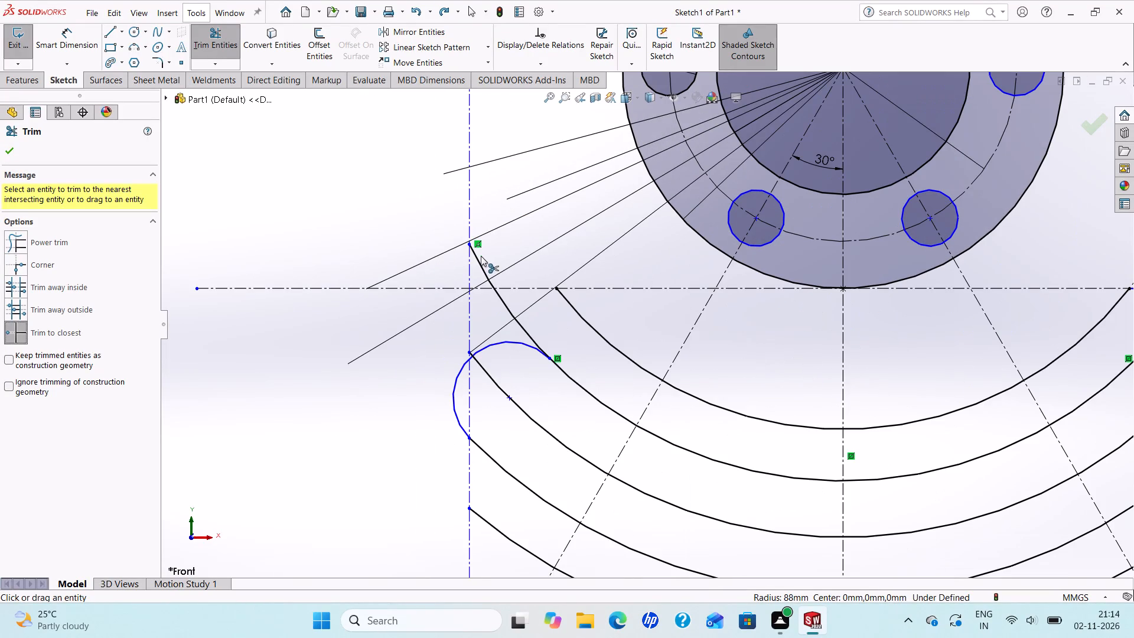
{"action": "left_click", "coordinate": [480, 262]}
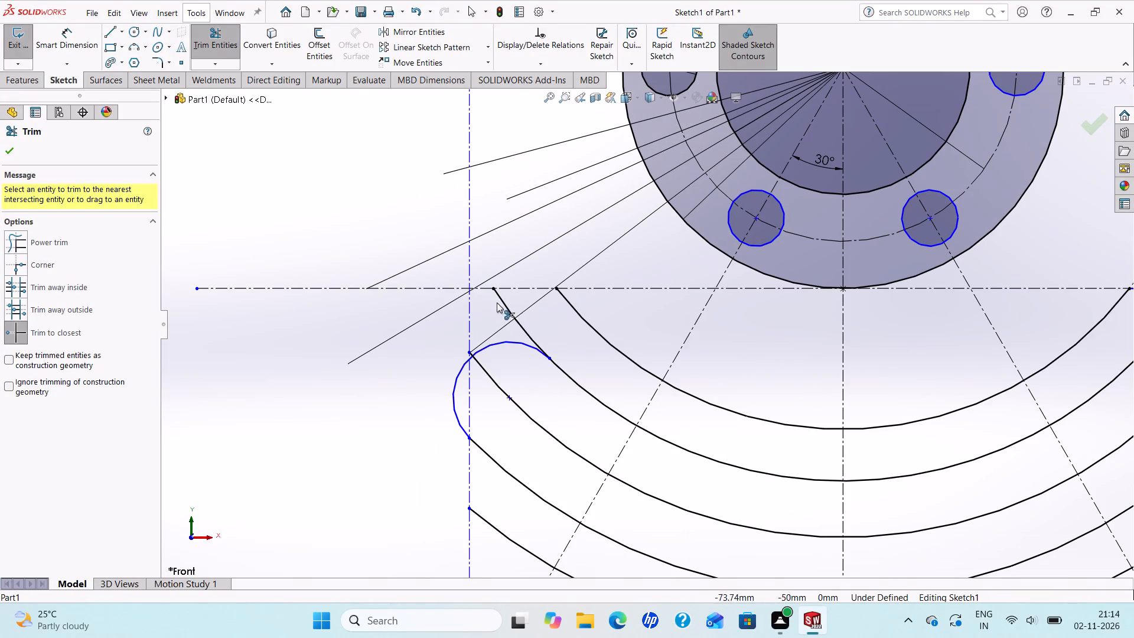
{"action": "left_click", "coordinate": [505, 305]}
{"action": "scroll", "coordinate": [523, 363], "scroll_direction": "up", "scroll_amount": 5}
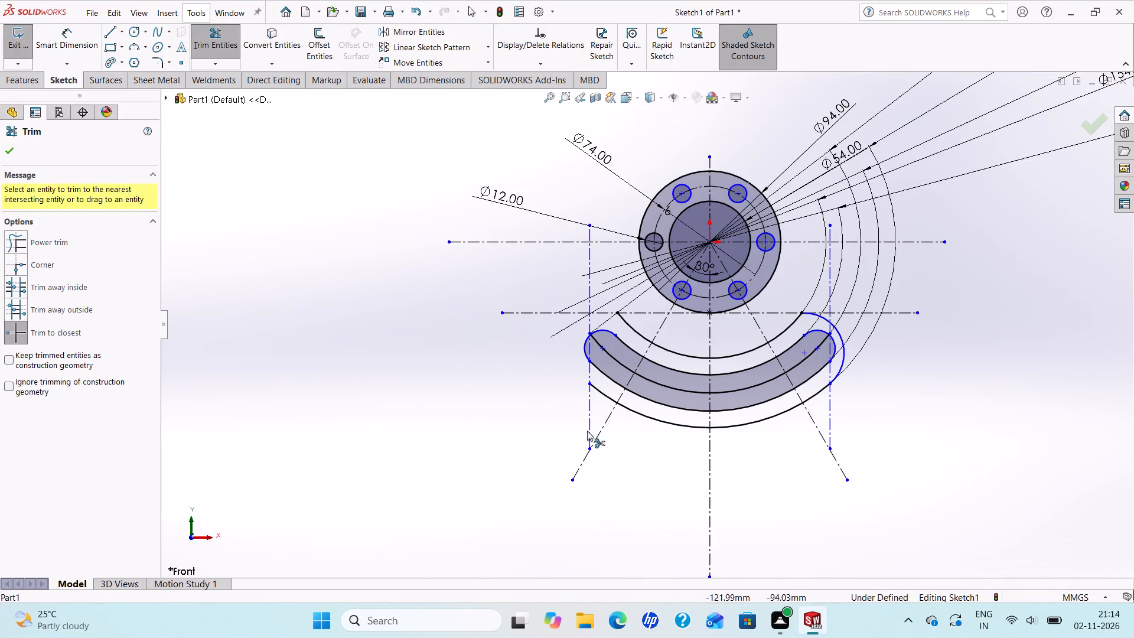
{"action": "scroll", "coordinate": [778, 367], "scroll_direction": "down", "scroll_amount": 1}
{"action": "left_click", "coordinate": [8, 149]}
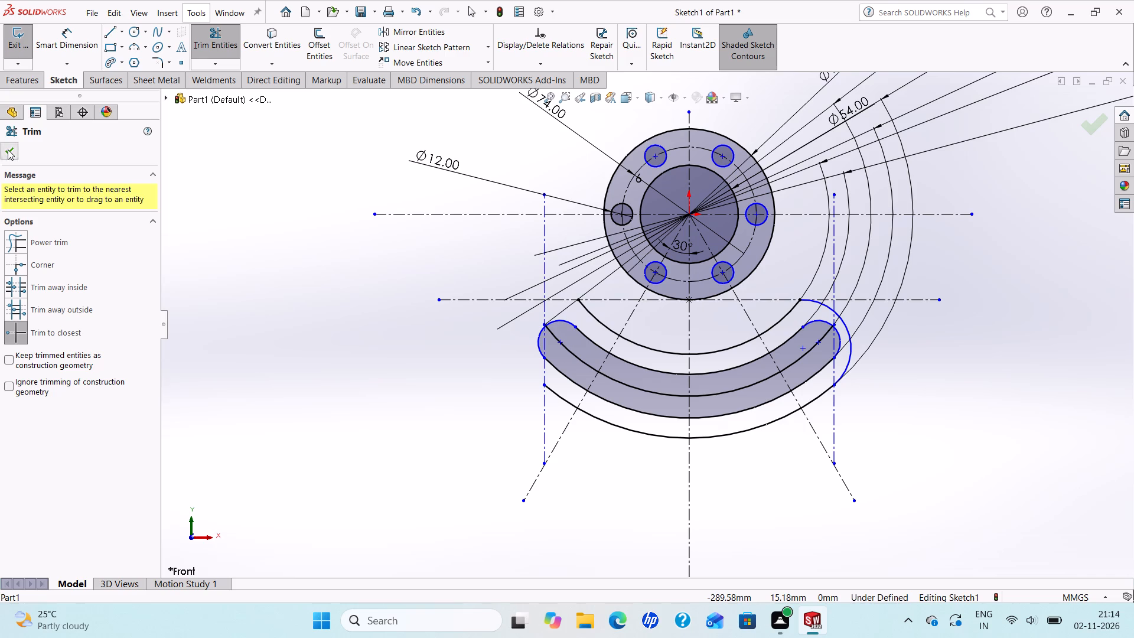
Draw a 180° 3-point arc of about 25 mm radius joining the left endpoints of the outermost and innermost curved arcs.
{"action": "left_click", "coordinate": [136, 43]}
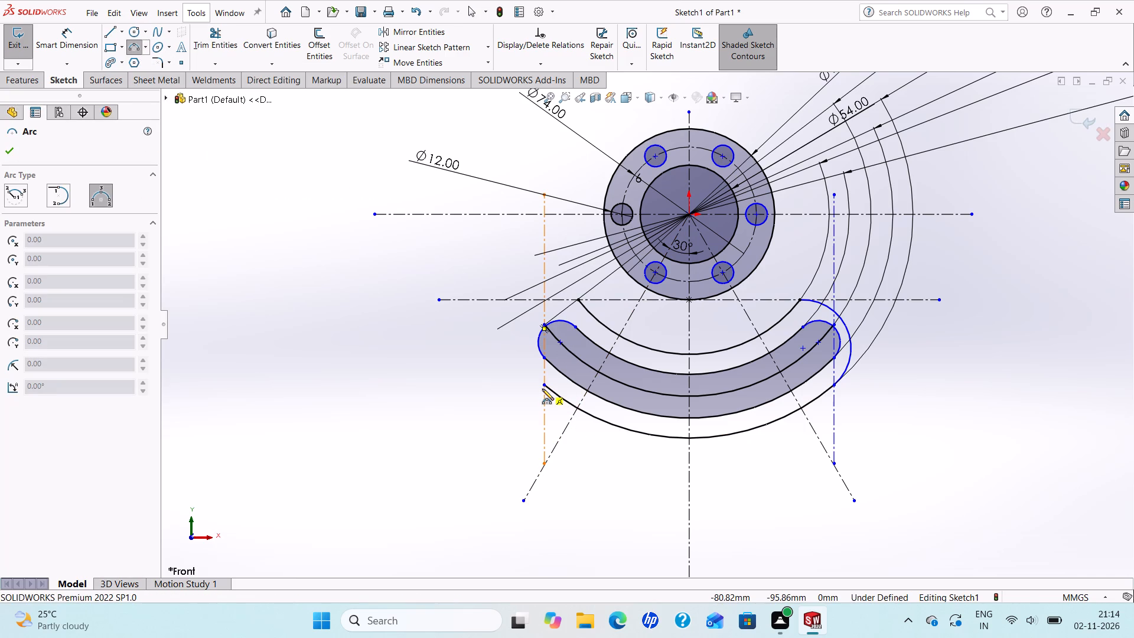
{"action": "left_click", "coordinate": [541, 386]}
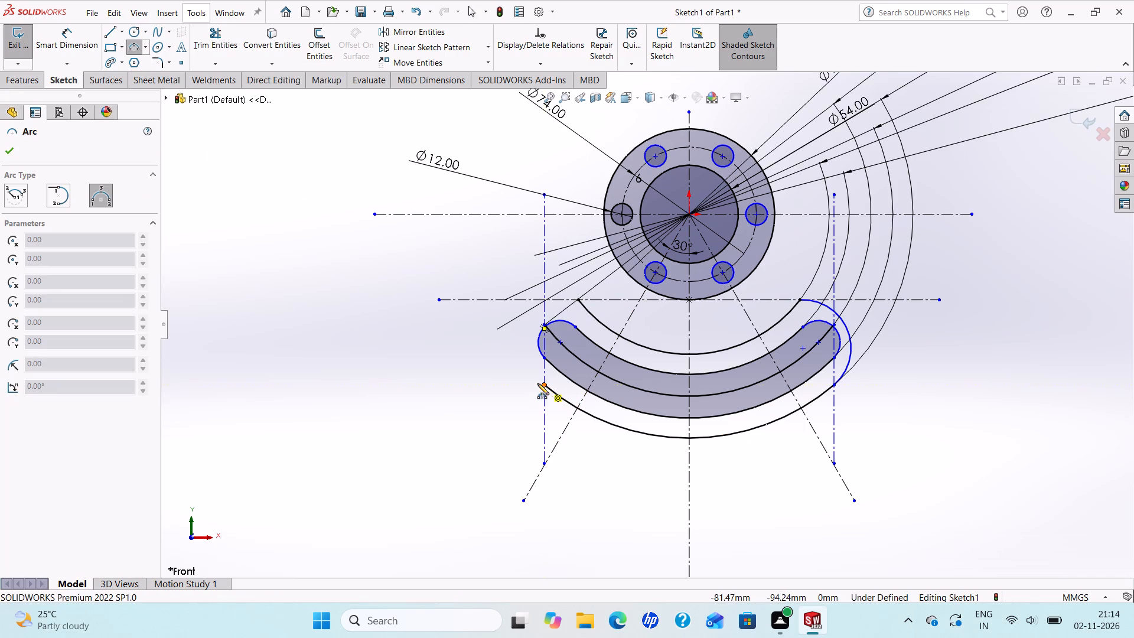
{"action": "left_click", "coordinate": [576, 300]}
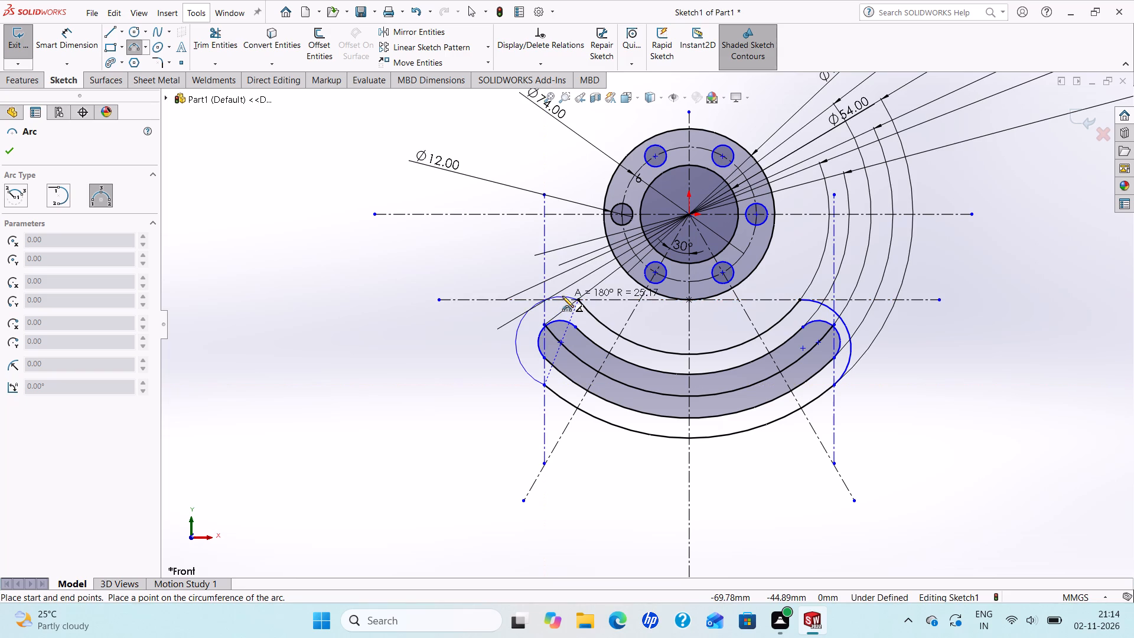
{"action": "left_click", "coordinate": [562, 296]}
{"action": "right_click", "coordinate": [562, 296]}
{"action": "left_click", "coordinate": [589, 309]}
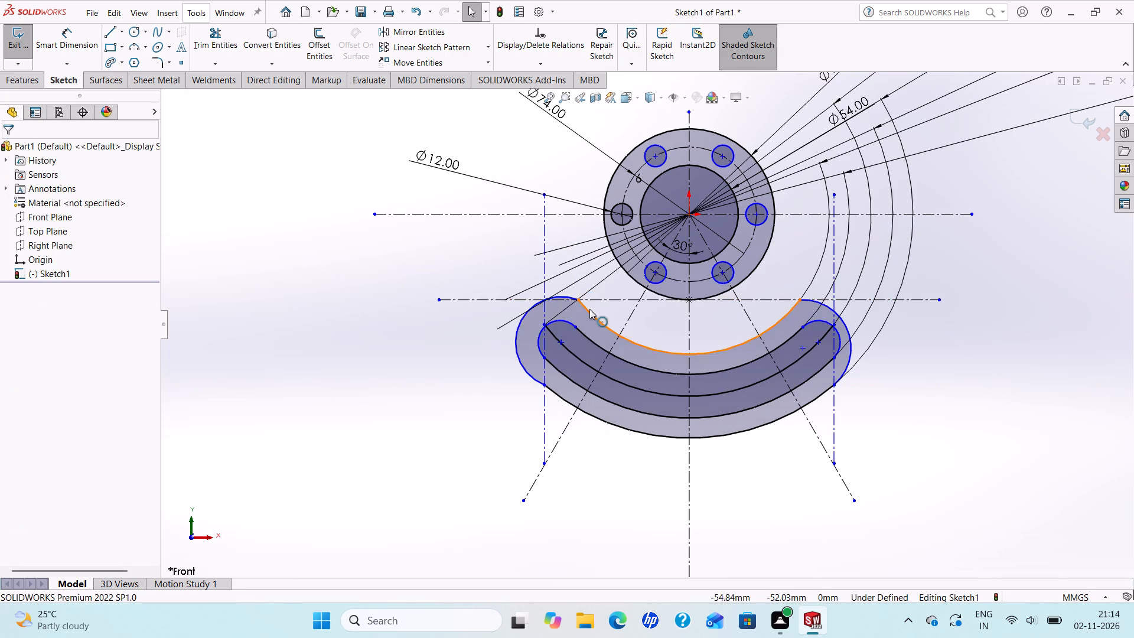
Add a Tangent relation between the new outer left-hand end arc and the innermost curved arc.
{"action": "scroll", "coordinate": [589, 309], "scroll_direction": "down", "scroll_amount": 1}
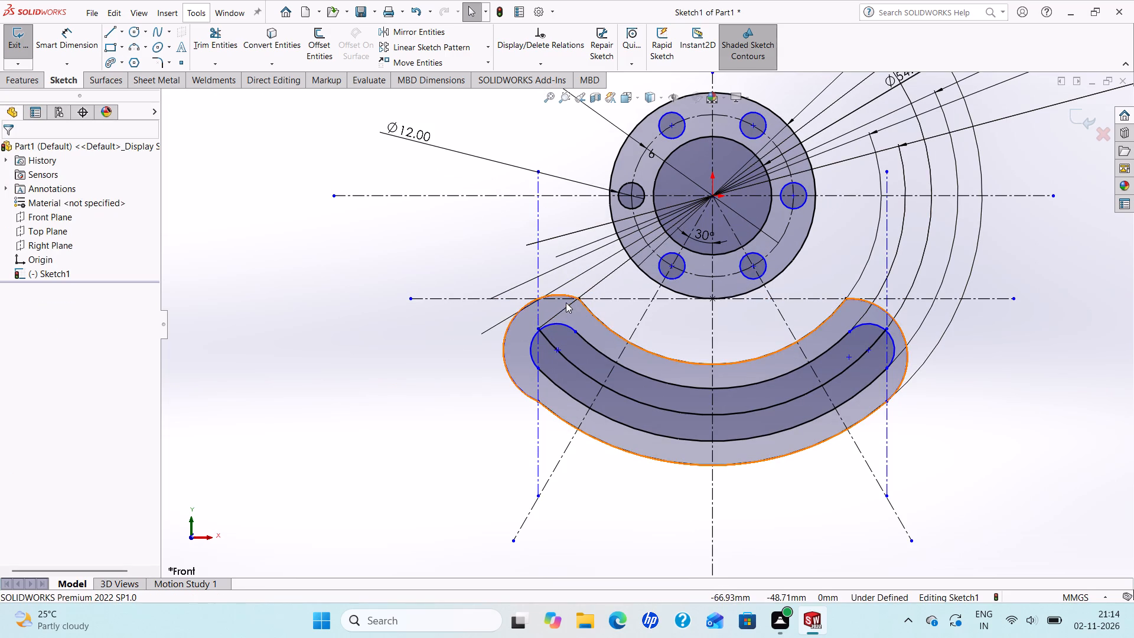
{"action": "left_click", "coordinate": [566, 295], "text": "ctrl"}
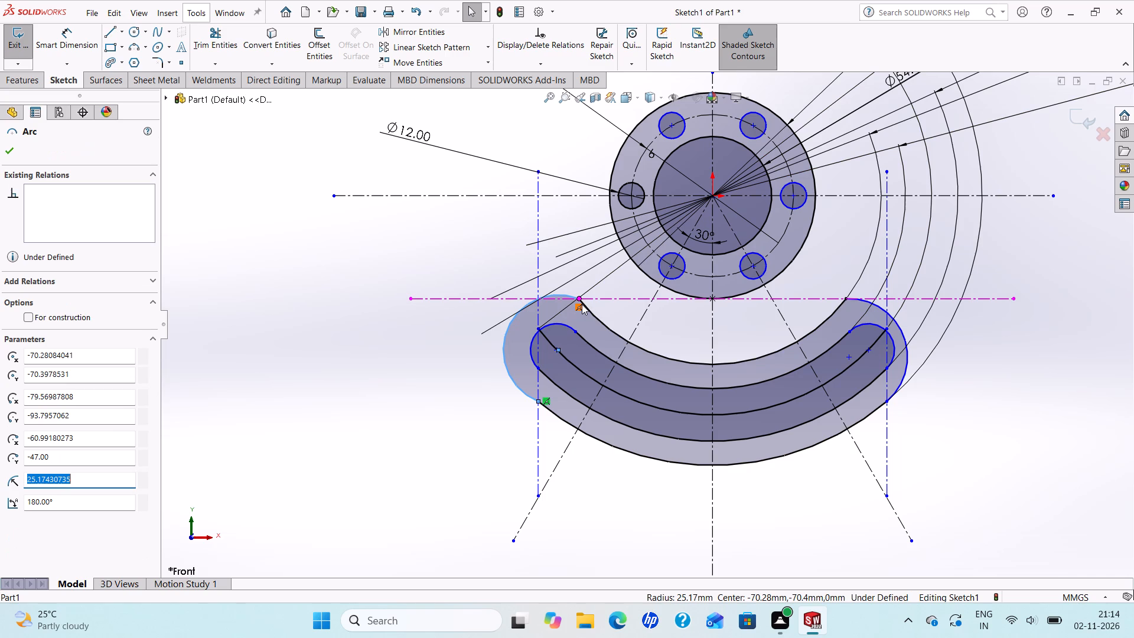
{"action": "left_click", "coordinate": [584, 308], "text": "ctrl"}
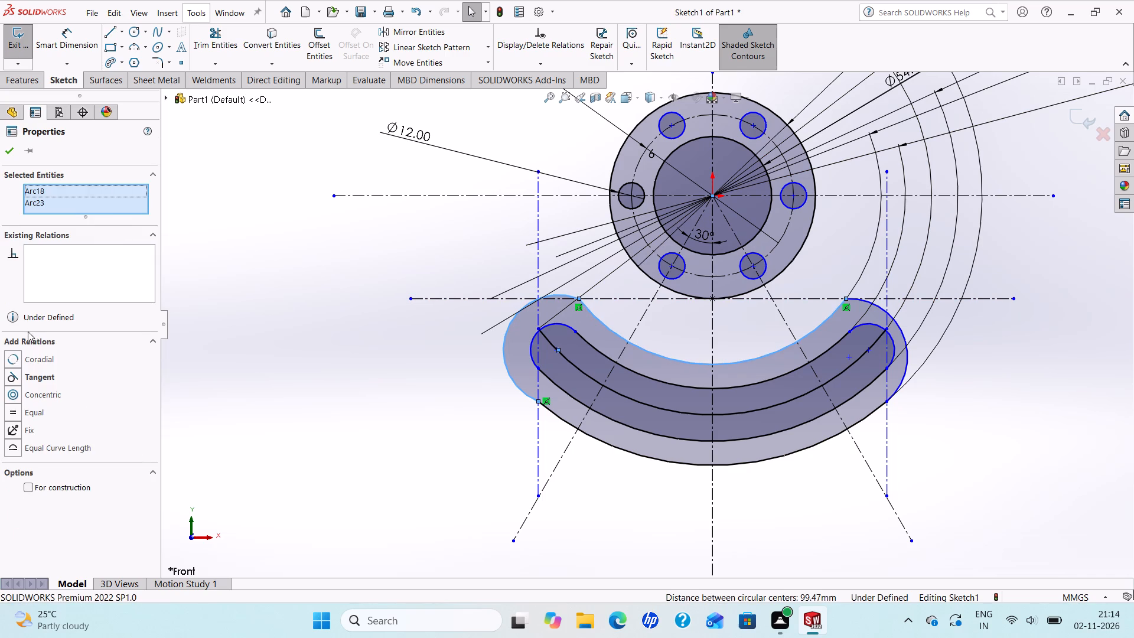
{"action": "left_click", "coordinate": [19, 367]}
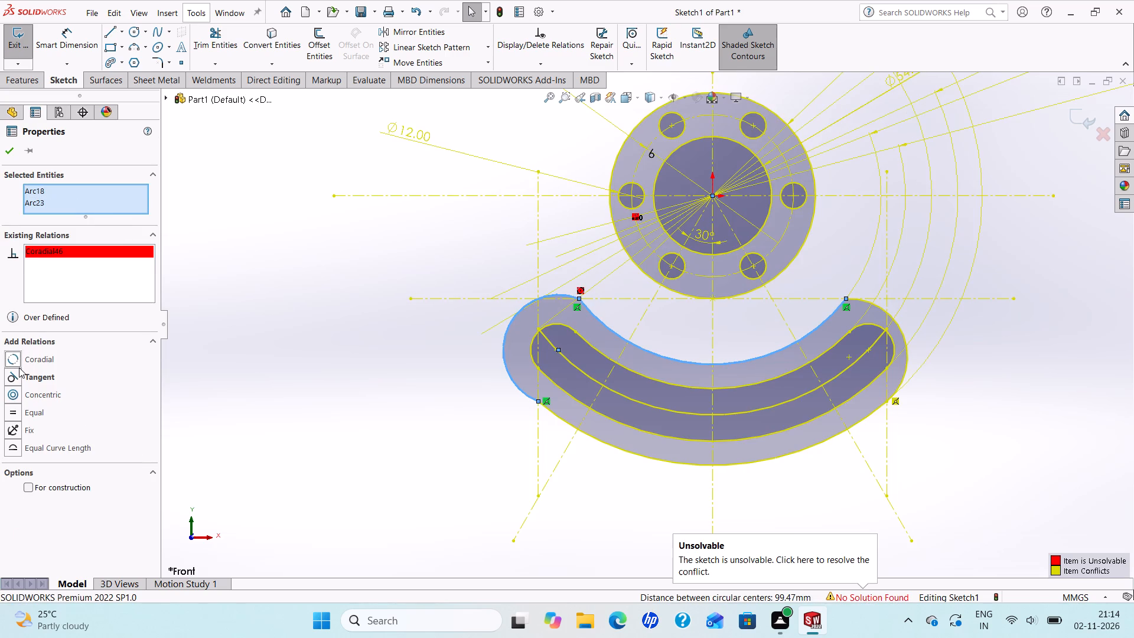
{"action": "right_click", "coordinate": [50, 250]}
{"action": "left_click", "coordinate": [71, 275]}
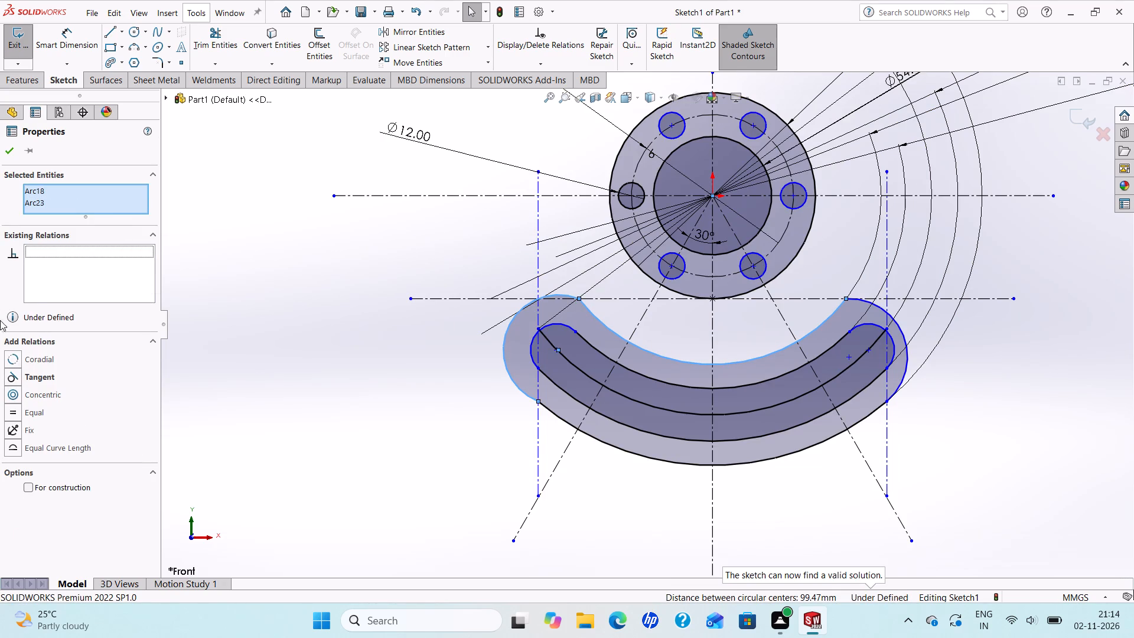
{"action": "left_click", "coordinate": [15, 377]}
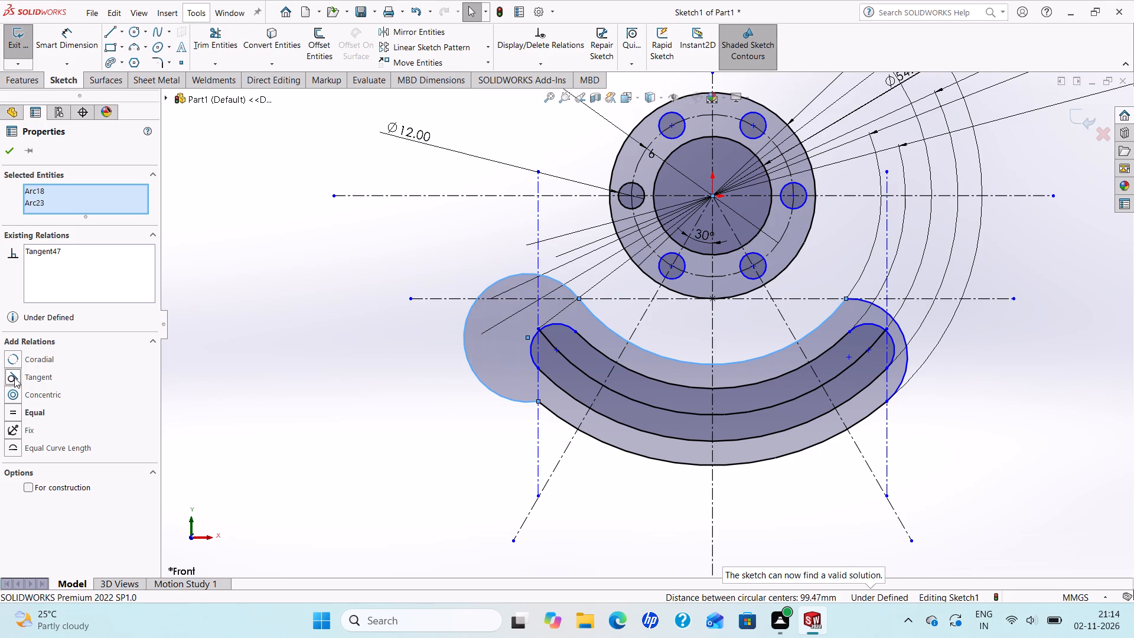
{"action": "left_click", "coordinate": [10, 157]}
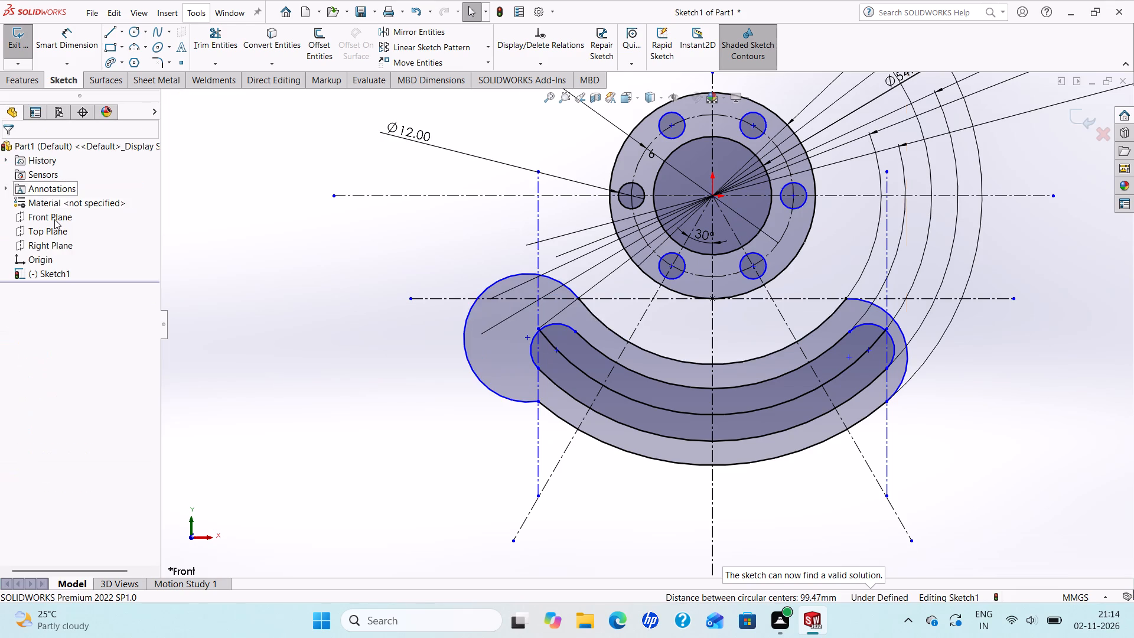
Add a Tangent relation between the outer left-hand end arc and the outermost curved arc.
{"action": "left_click", "coordinate": [518, 403], "text": "ctrl"}
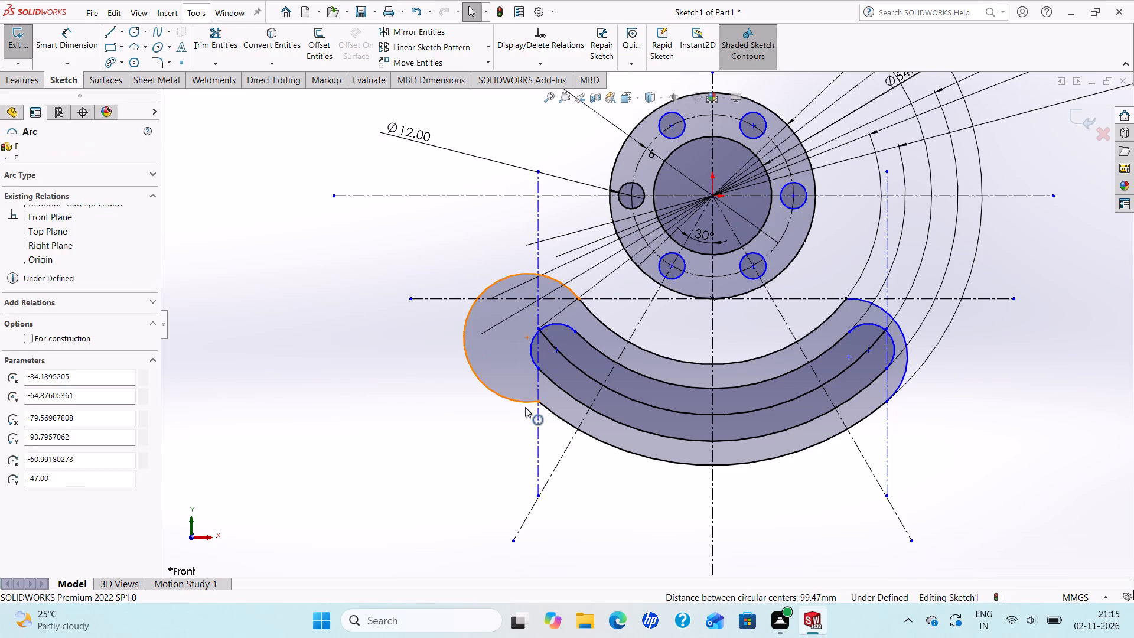
{"action": "left_click", "coordinate": [550, 415], "text": "ctrl"}
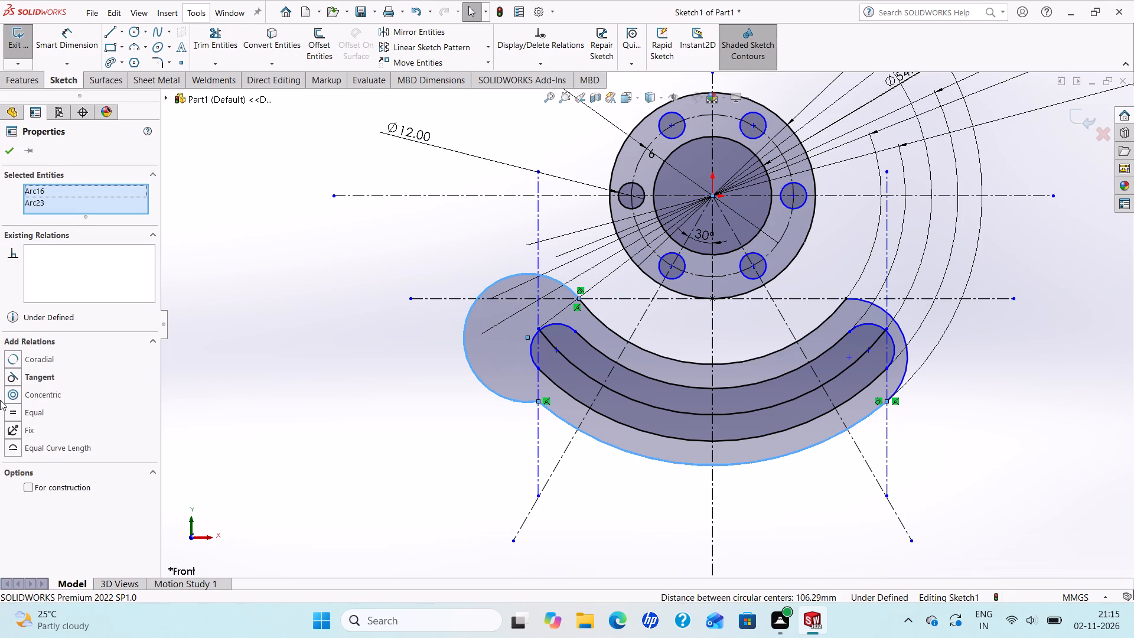
{"action": "left_click", "coordinate": [14, 379]}
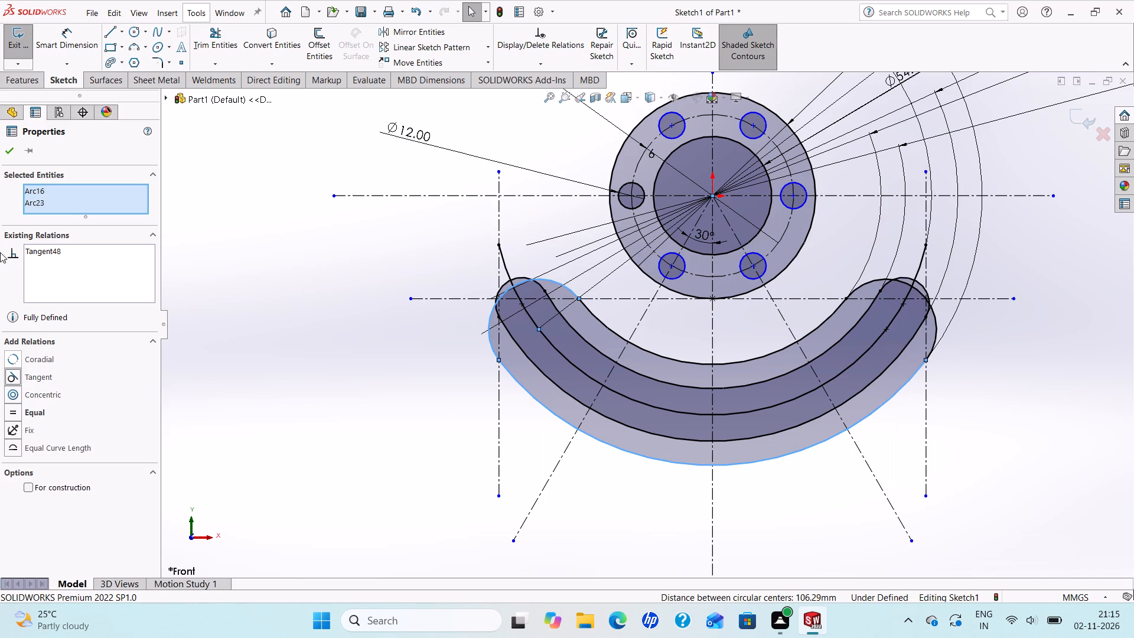
{"action": "left_click", "coordinate": [8, 146]}
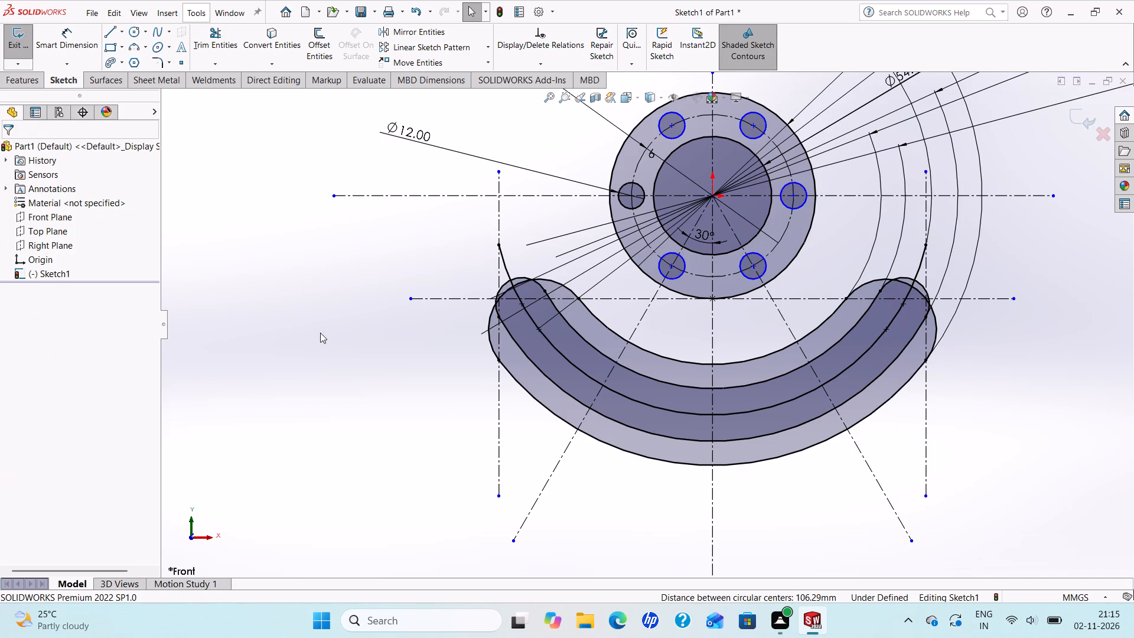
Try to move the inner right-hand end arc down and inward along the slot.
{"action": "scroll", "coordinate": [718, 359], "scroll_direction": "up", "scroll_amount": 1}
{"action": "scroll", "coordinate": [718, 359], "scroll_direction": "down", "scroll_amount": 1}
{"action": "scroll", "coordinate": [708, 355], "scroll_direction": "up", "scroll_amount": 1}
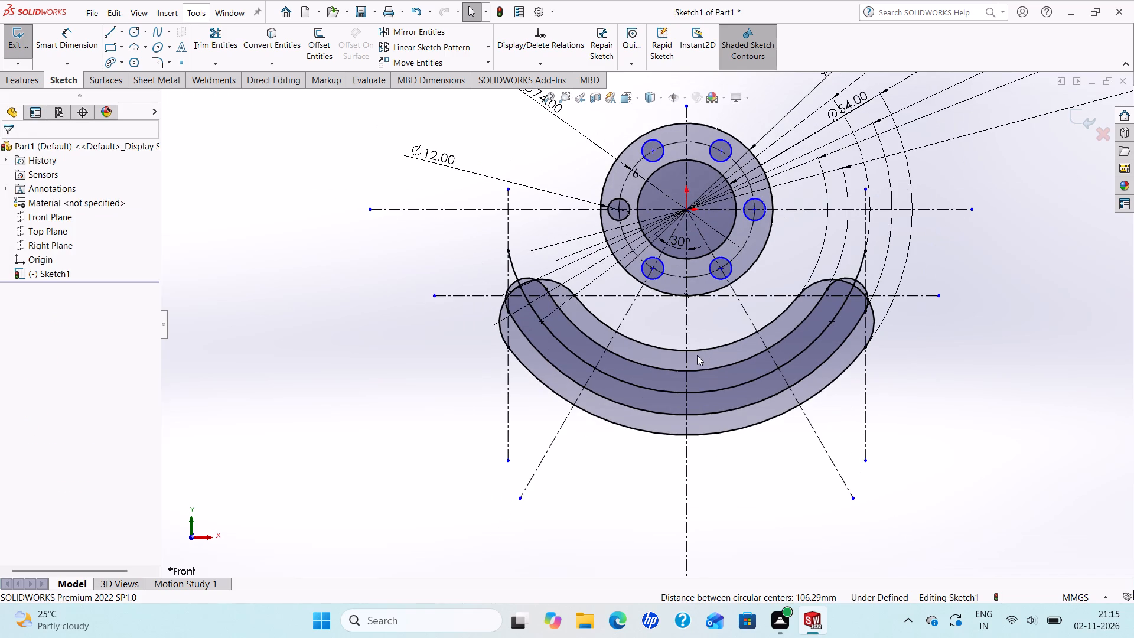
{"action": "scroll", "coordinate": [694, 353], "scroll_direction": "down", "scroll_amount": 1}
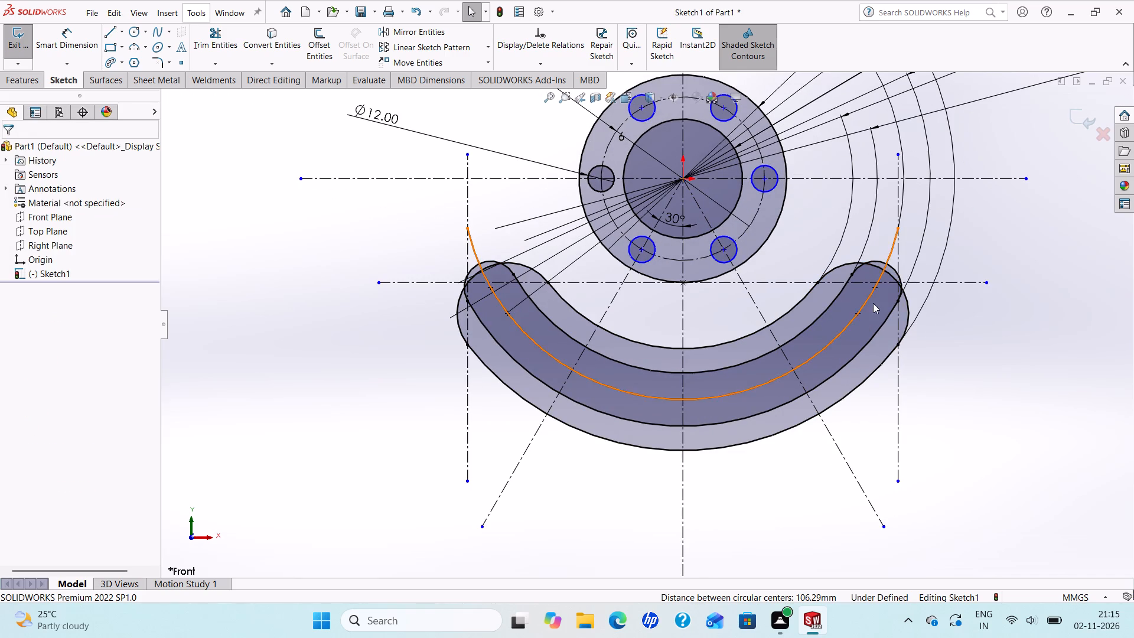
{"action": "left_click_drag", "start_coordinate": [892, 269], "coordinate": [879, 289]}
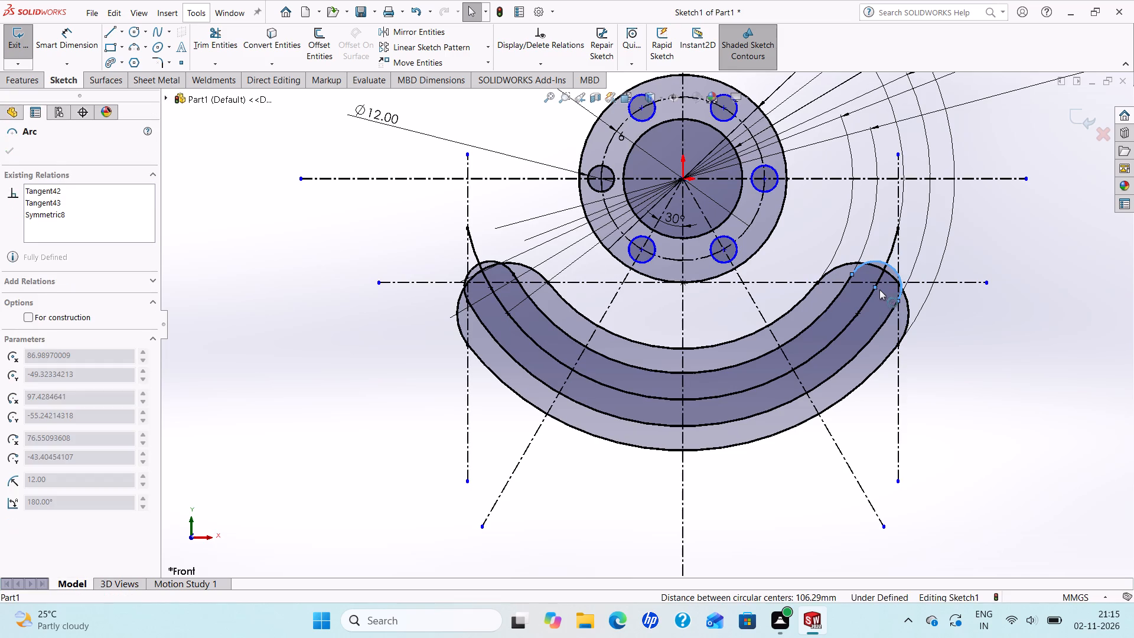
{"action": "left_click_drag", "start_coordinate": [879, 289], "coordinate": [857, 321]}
Trim the overhanging ends of the middle curved arc that extend above the slot's end arcs on both sides.
{"action": "key", "text": "Escape"}
{"action": "key", "text": "Escape"}
{"action": "scroll", "coordinate": [866, 311], "scroll_direction": "down", "scroll_amount": 1}
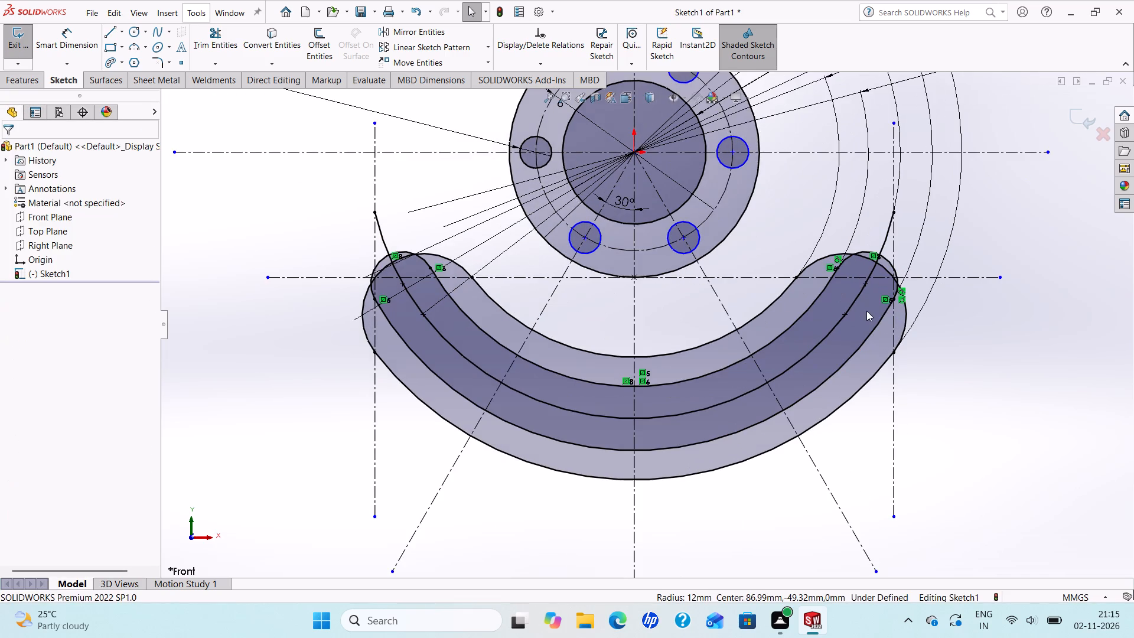
{"action": "scroll", "coordinate": [866, 310], "scroll_direction": "up", "scroll_amount": 1}
{"action": "scroll", "coordinate": [853, 307], "scroll_direction": "down", "scroll_amount": 1}
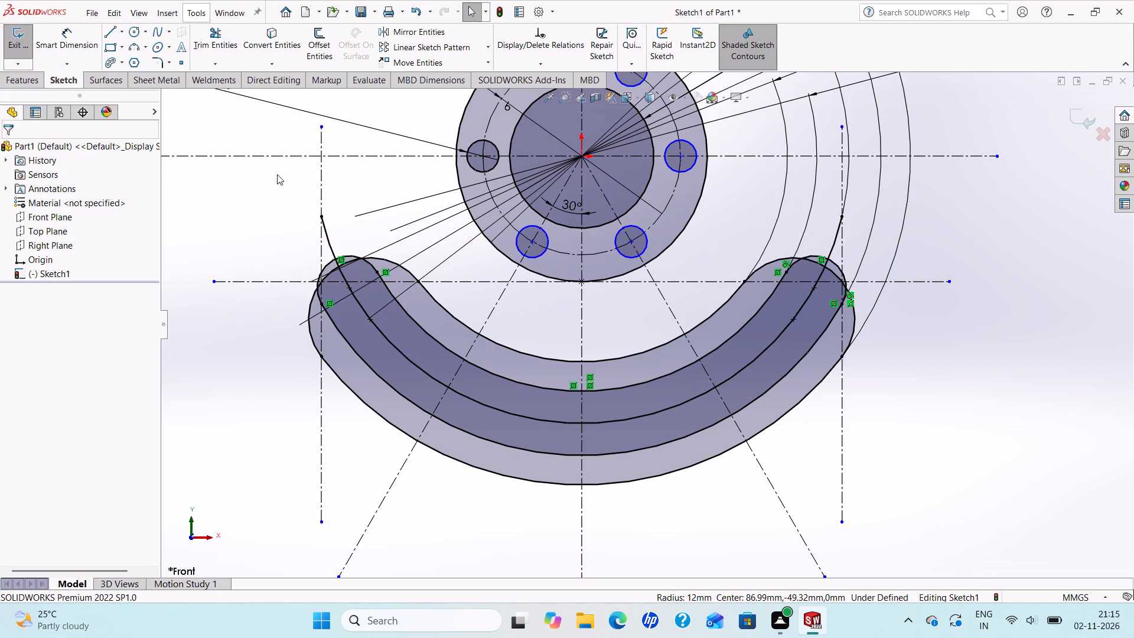
{"action": "left_click", "coordinate": [226, 31]}
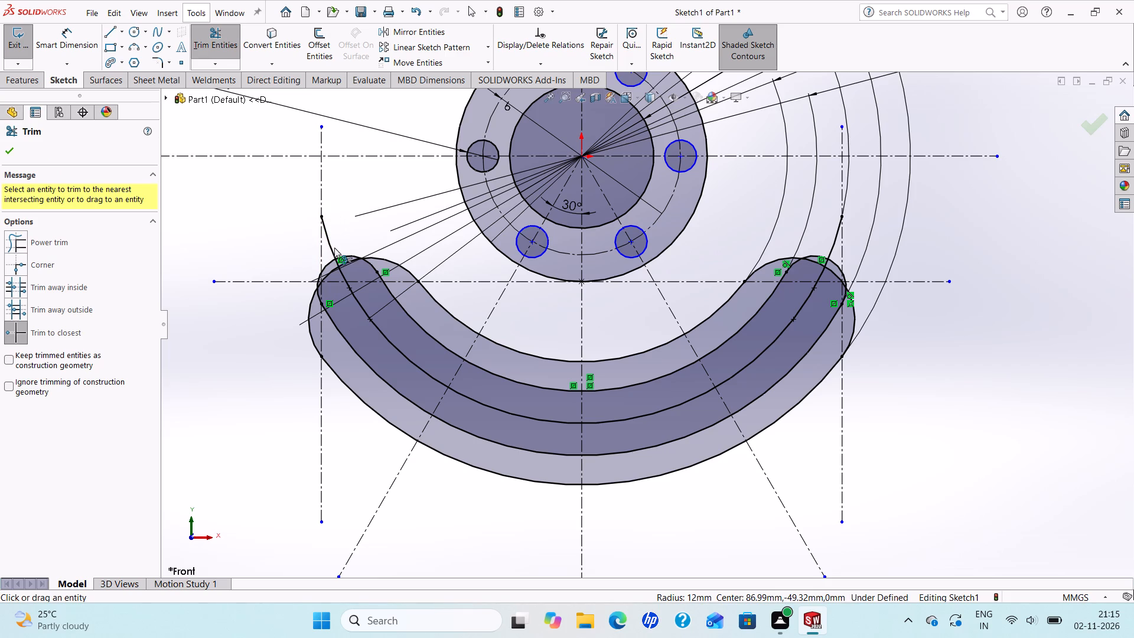
{"action": "scroll", "coordinate": [334, 246], "scroll_direction": "down", "scroll_amount": 5}
{"action": "left_click", "coordinate": [438, 263]}
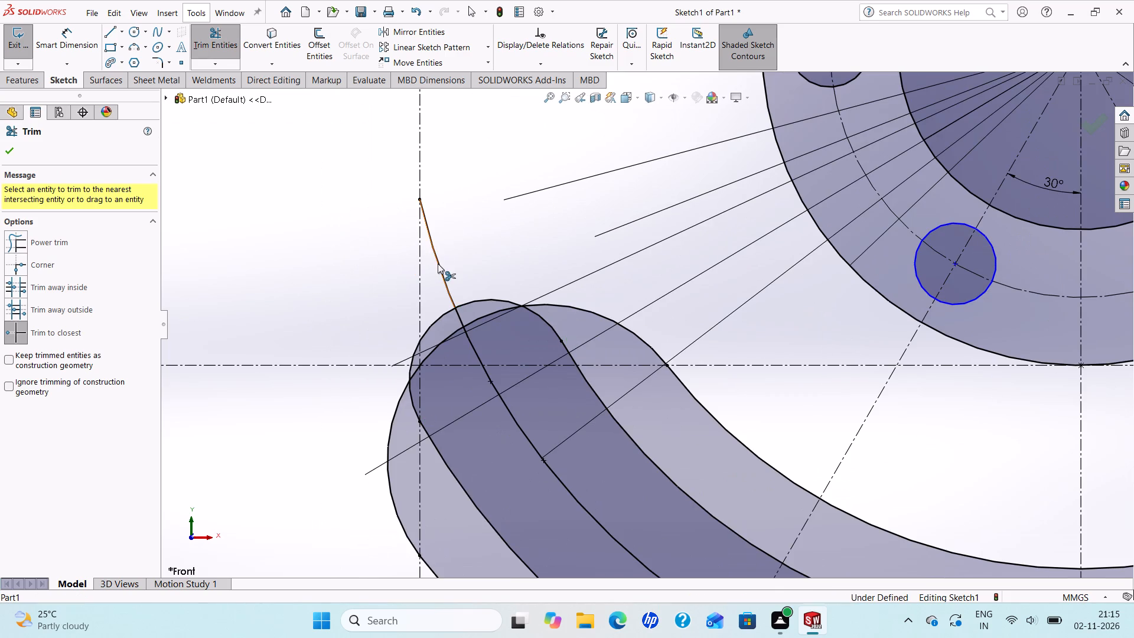
{"action": "scroll", "coordinate": [454, 298], "scroll_direction": "up", "scroll_amount": 4}
{"action": "scroll", "coordinate": [725, 400], "scroll_direction": "up", "scroll_amount": 3}
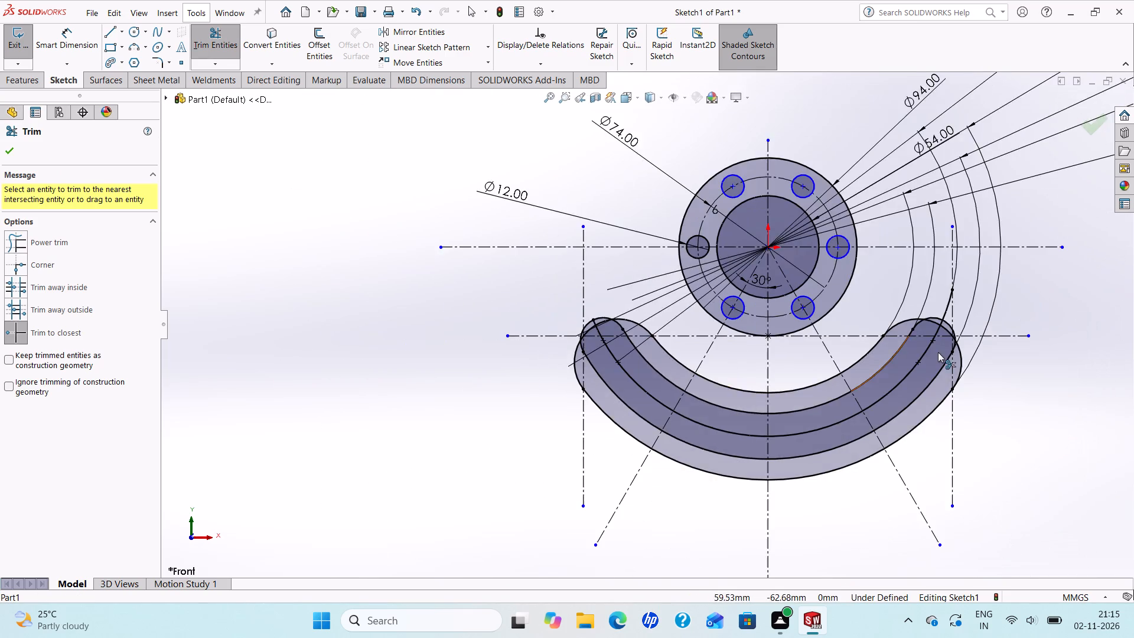
{"action": "scroll", "coordinate": [938, 352], "scroll_direction": "down", "scroll_amount": 4}
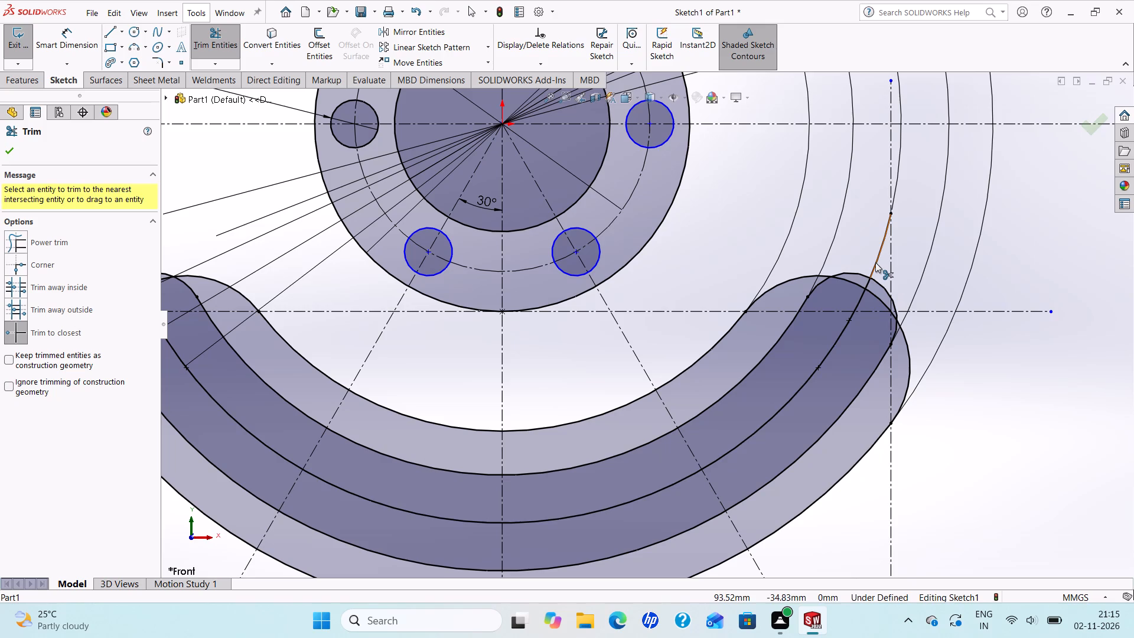
{"action": "left_click", "coordinate": [875, 262]}
Trim the right-hand end of the middle curved arc back to the outer right-hand end arc.
{"action": "scroll", "coordinate": [867, 283], "scroll_direction": "down", "scroll_amount": 2}
{"action": "scroll", "coordinate": [867, 283], "scroll_direction": "up", "scroll_amount": 1}
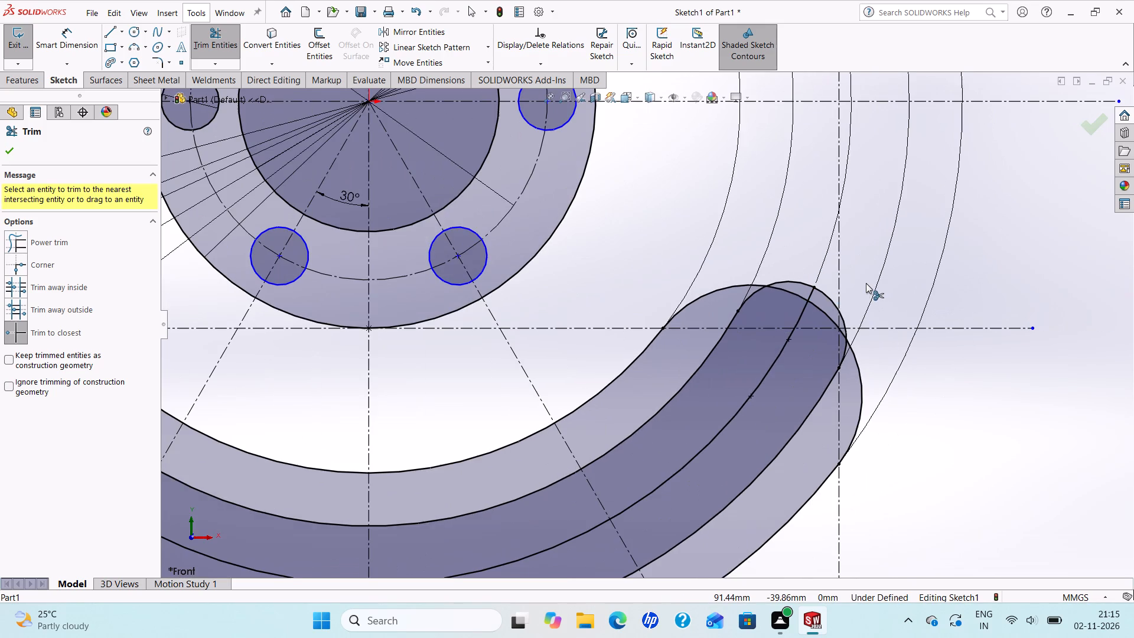
{"action": "scroll", "coordinate": [825, 309], "scroll_direction": "down", "scroll_amount": 1}
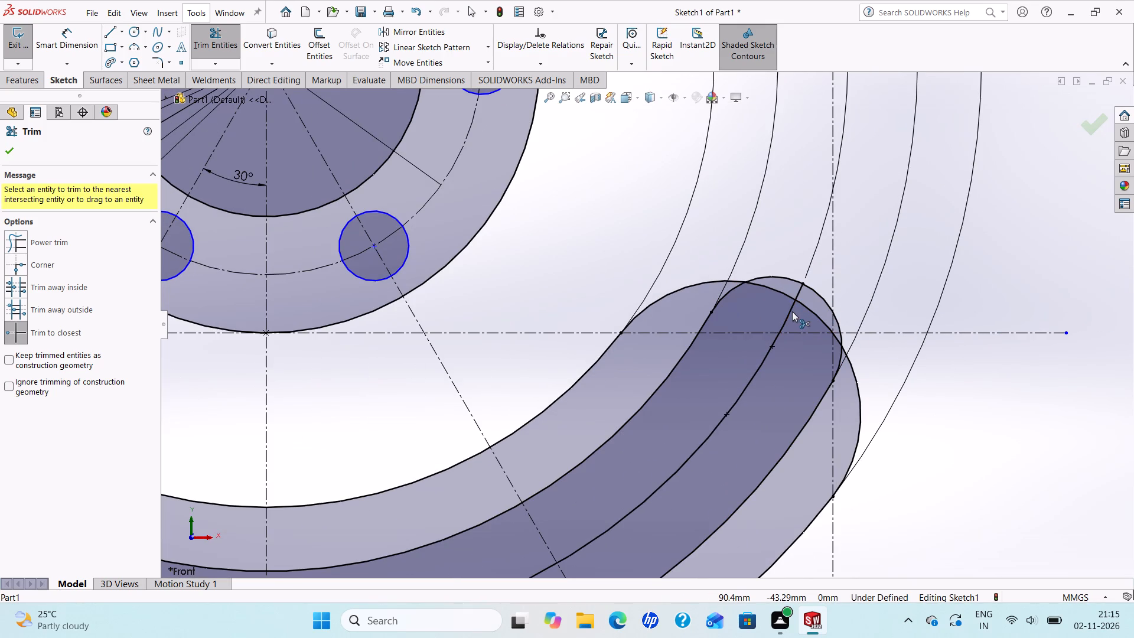
{"action": "scroll", "coordinate": [795, 299], "scroll_direction": "down", "scroll_amount": 3}
{"action": "left_click", "coordinate": [778, 289]}
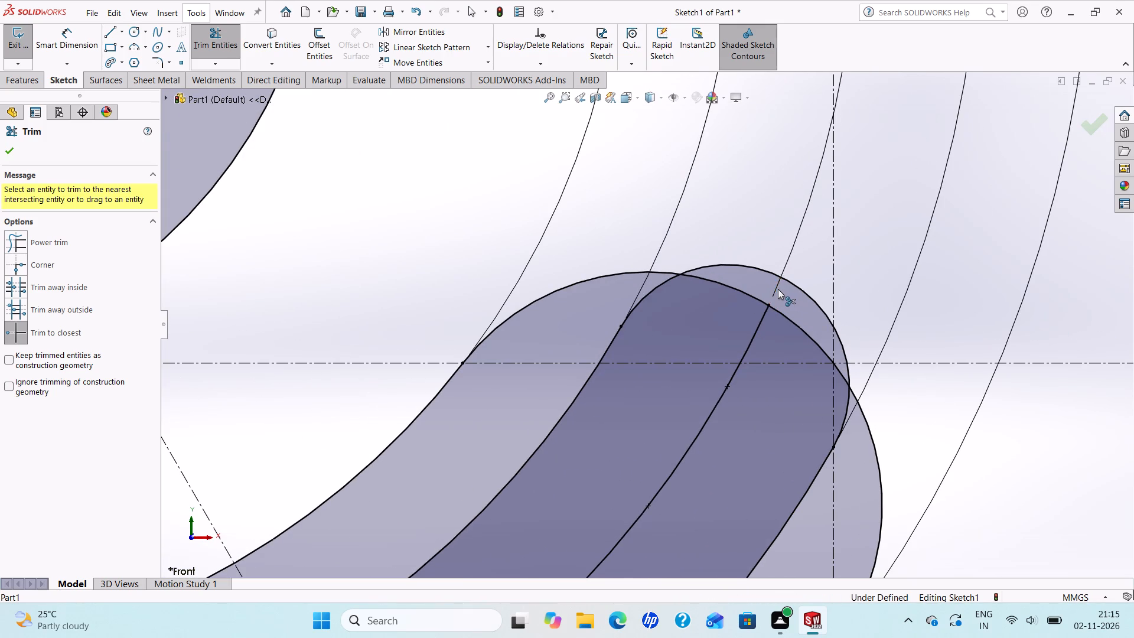
Trim the left-hand end of the middle curved arc back to the lower horizontal centerline.
{"action": "scroll", "coordinate": [741, 325], "scroll_direction": "up", "scroll_amount": 5}
{"action": "scroll", "coordinate": [506, 400], "scroll_direction": "up", "scroll_amount": 3}
{"action": "scroll", "coordinate": [453, 368], "scroll_direction": "down", "scroll_amount": 2}
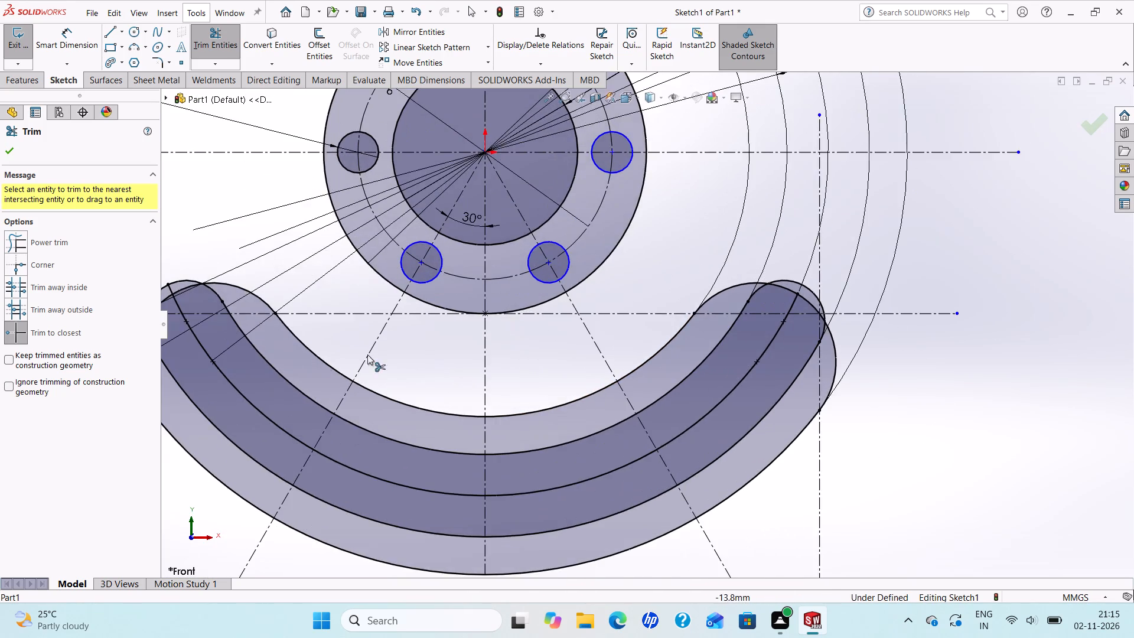
{"action": "scroll", "coordinate": [301, 356], "scroll_direction": "up", "scroll_amount": 2}
{"action": "scroll", "coordinate": [308, 340], "scroll_direction": "down", "scroll_amount": 5}
{"action": "scroll", "coordinate": [404, 272], "scroll_direction": "down", "scroll_amount": 3}
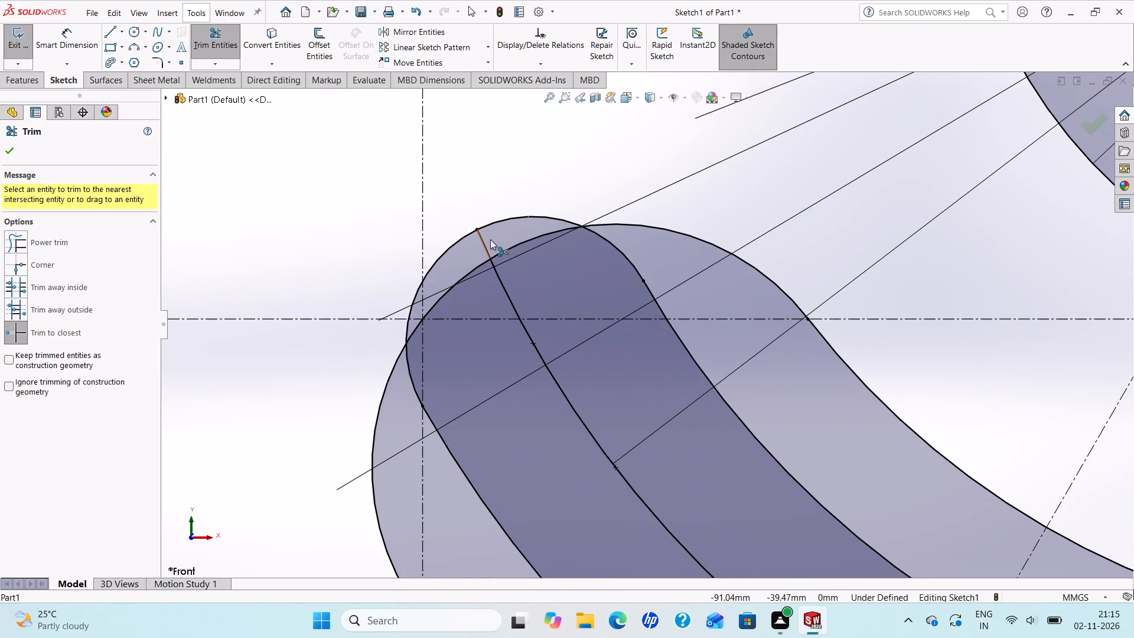
{"action": "left_click", "coordinate": [487, 239]}
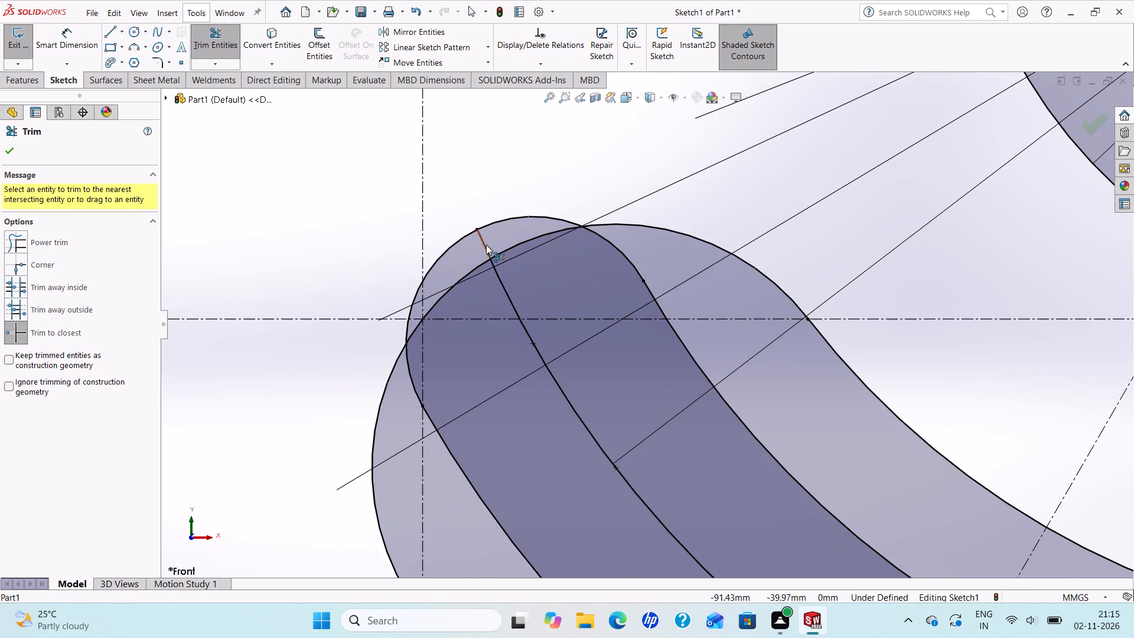
{"action": "left_click", "coordinate": [486, 245]}
{"action": "left_click", "coordinate": [509, 297]}
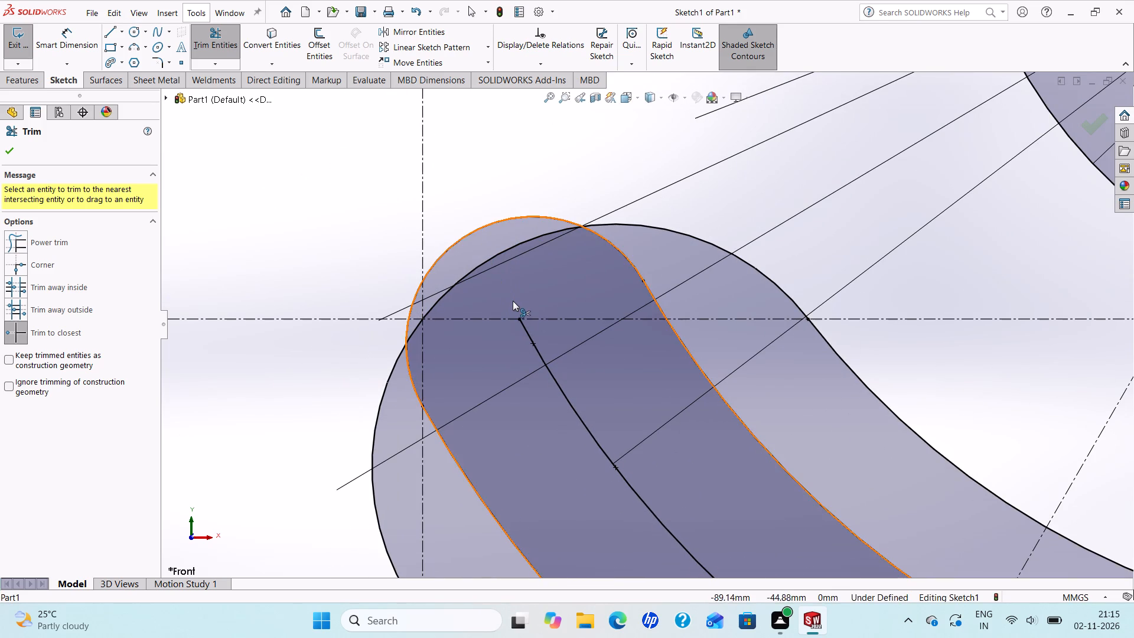
Trim the right-hand end of the middle curved arc back to the lower horizontal centerline.
{"action": "scroll", "coordinate": [529, 327], "scroll_direction": "up", "scroll_amount": 4}
{"action": "scroll", "coordinate": [777, 450], "scroll_direction": "up", "scroll_amount": 3}
{"action": "scroll", "coordinate": [1077, 377], "scroll_direction": "down", "scroll_amount": 1}
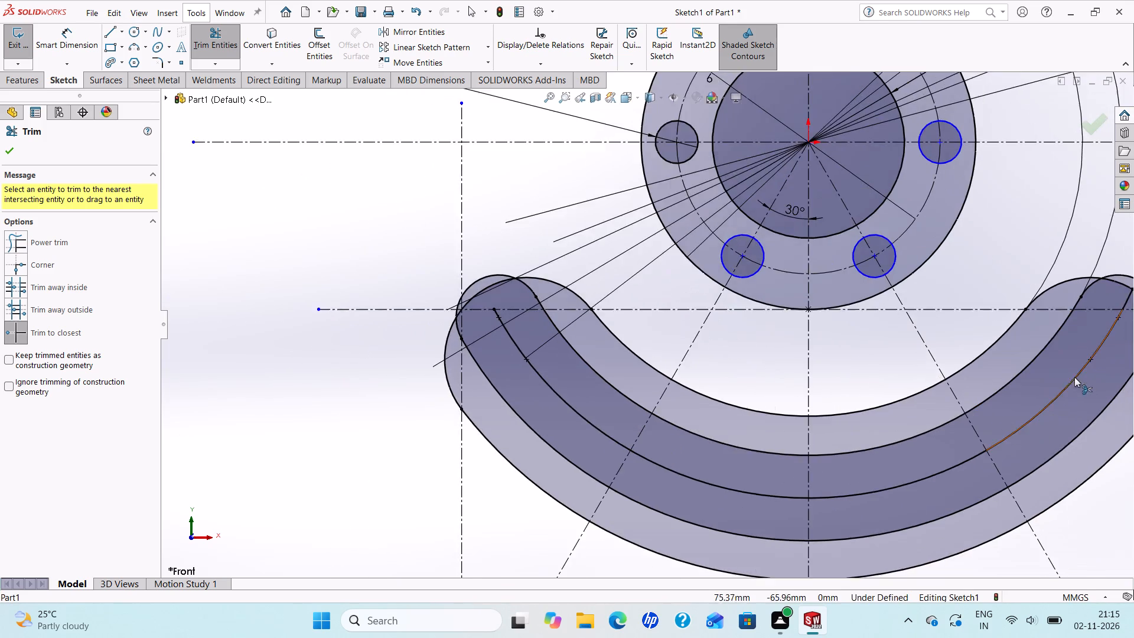
{"action": "scroll", "coordinate": [1074, 377], "scroll_direction": "down", "scroll_amount": 1}
{"action": "scroll", "coordinate": [1055, 375], "scroll_direction": "up", "scroll_amount": 3}
{"action": "scroll", "coordinate": [937, 295], "scroll_direction": "down", "scroll_amount": 2}
{"action": "left_click", "coordinate": [887, 302]}
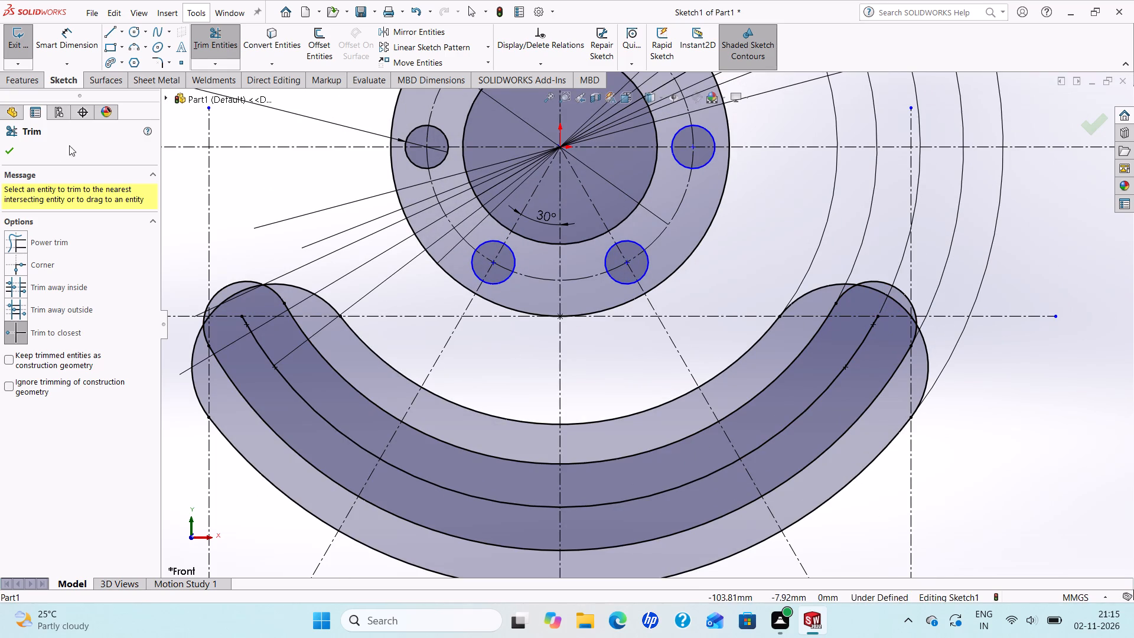
{"action": "left_click", "coordinate": [9, 152]}
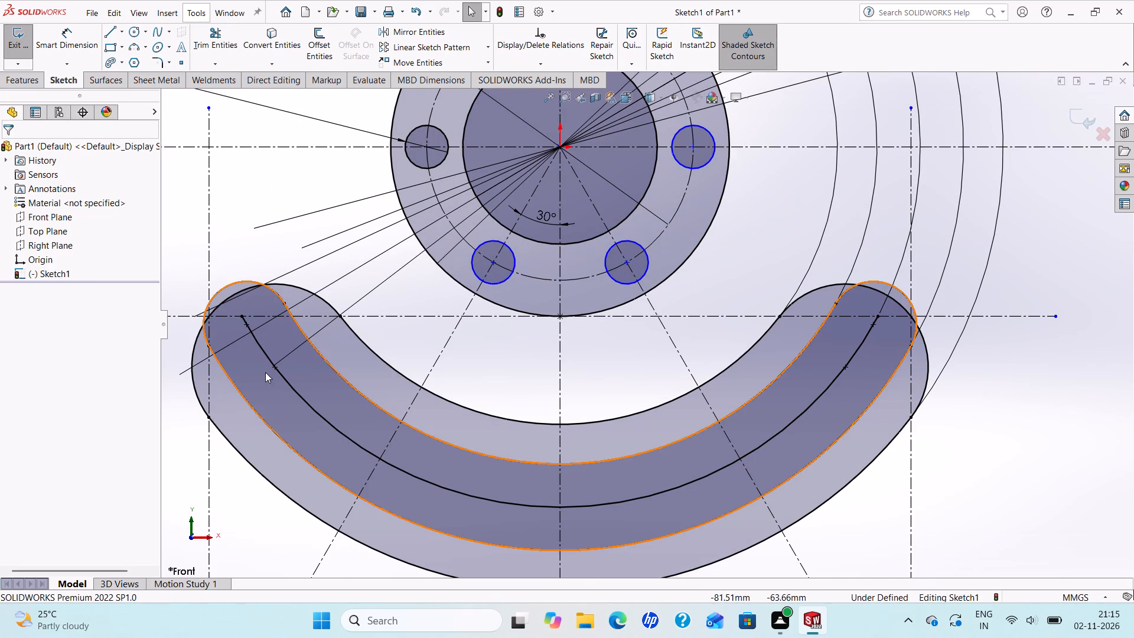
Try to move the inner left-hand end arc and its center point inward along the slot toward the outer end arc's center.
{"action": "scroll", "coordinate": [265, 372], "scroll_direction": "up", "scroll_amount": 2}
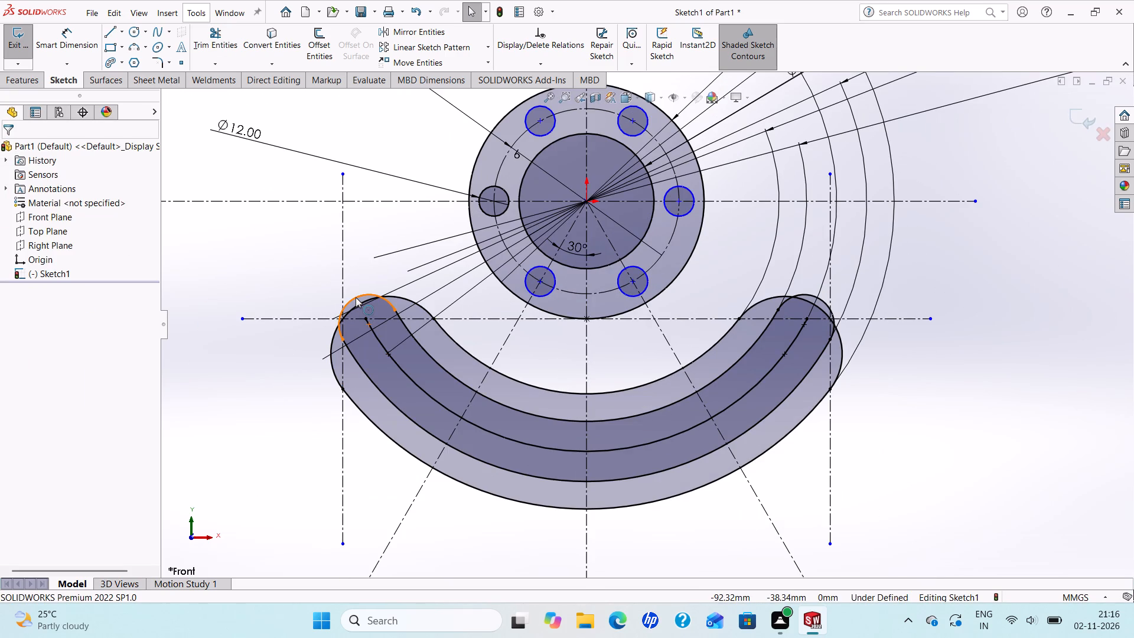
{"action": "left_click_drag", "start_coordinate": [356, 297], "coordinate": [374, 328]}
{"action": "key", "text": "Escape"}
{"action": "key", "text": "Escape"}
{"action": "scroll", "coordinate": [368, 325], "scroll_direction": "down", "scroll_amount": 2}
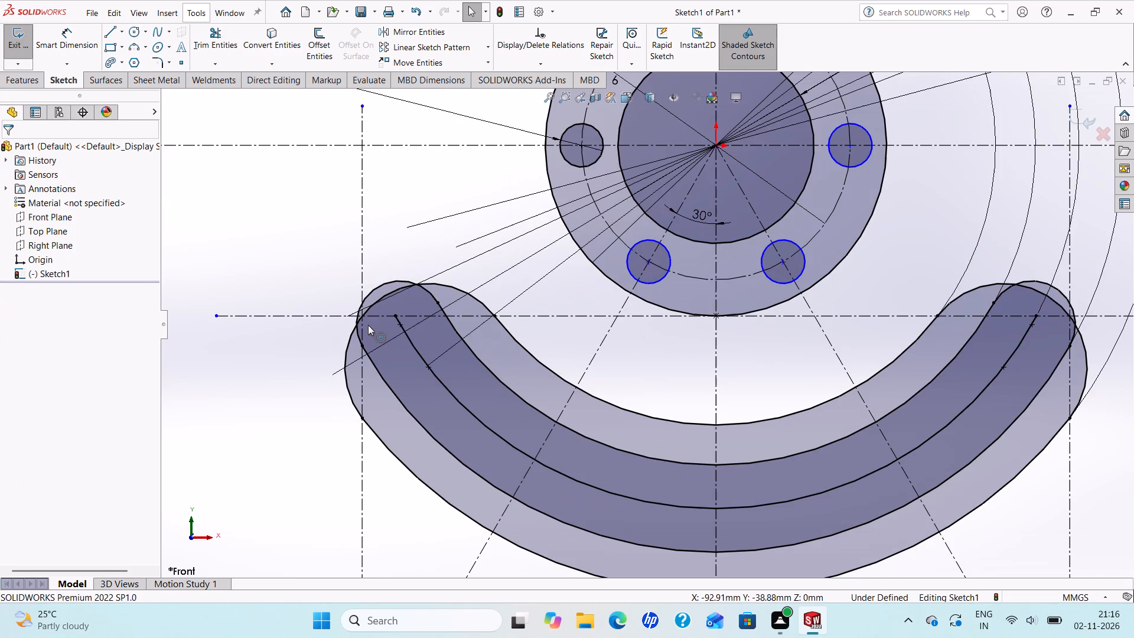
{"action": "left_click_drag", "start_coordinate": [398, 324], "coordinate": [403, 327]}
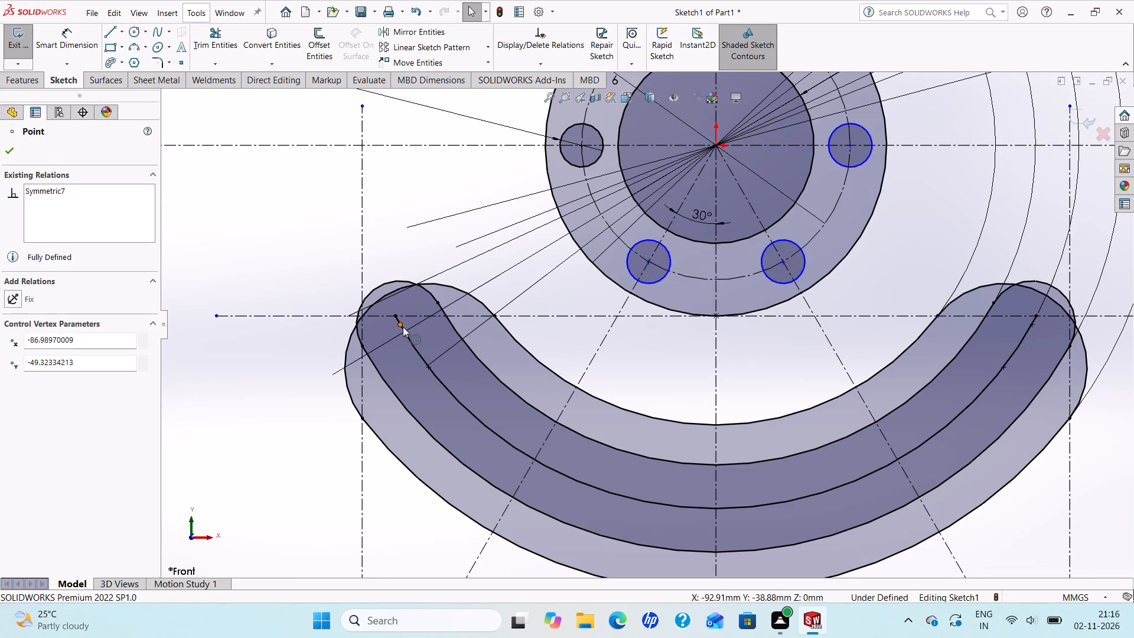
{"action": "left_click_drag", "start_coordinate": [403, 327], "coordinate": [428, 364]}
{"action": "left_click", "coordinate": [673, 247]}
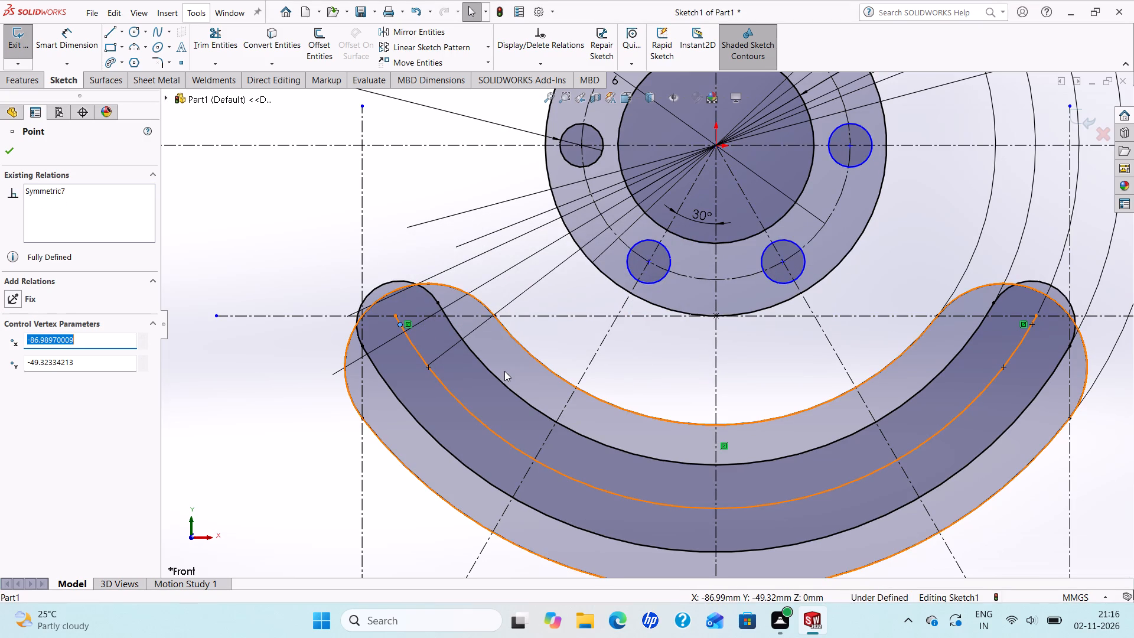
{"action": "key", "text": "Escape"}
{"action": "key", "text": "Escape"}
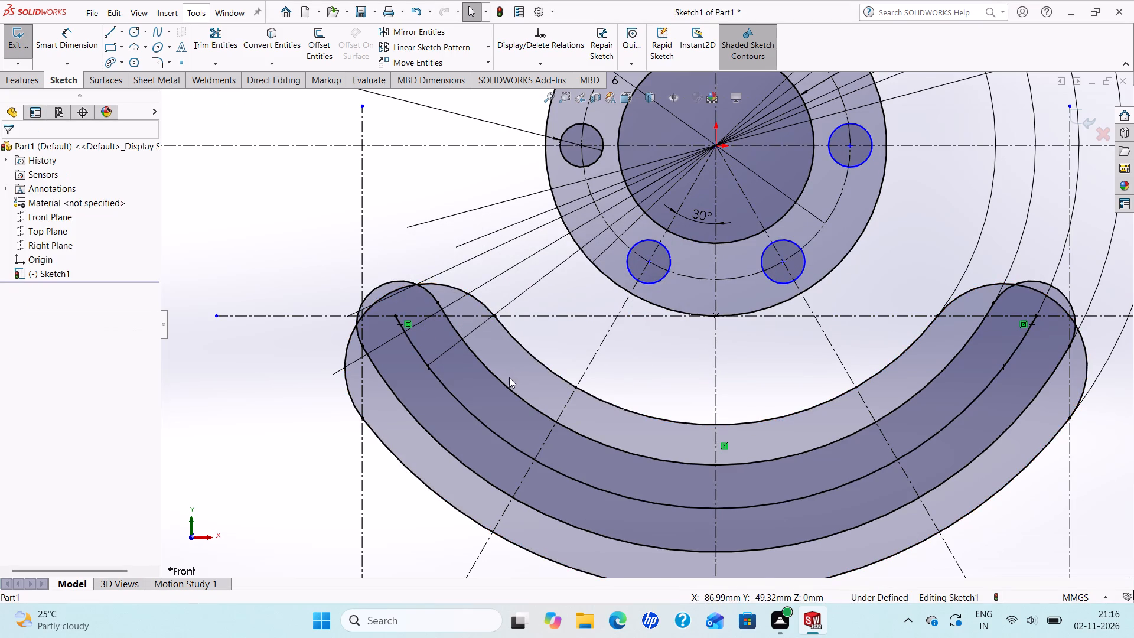
Stretch the outer left-hand end arc from its lower endpoint slightly up and outward, toward the inner left-hand end arc.
{"action": "scroll", "coordinate": [498, 377], "scroll_direction": "up", "scroll_amount": 2}
{"action": "scroll", "coordinate": [865, 444], "scroll_direction": "down", "scroll_amount": 1}
{"action": "scroll", "coordinate": [865, 443], "scroll_direction": "up", "scroll_amount": 2}
{"action": "scroll", "coordinate": [849, 412], "scroll_direction": "down", "scroll_amount": 2}
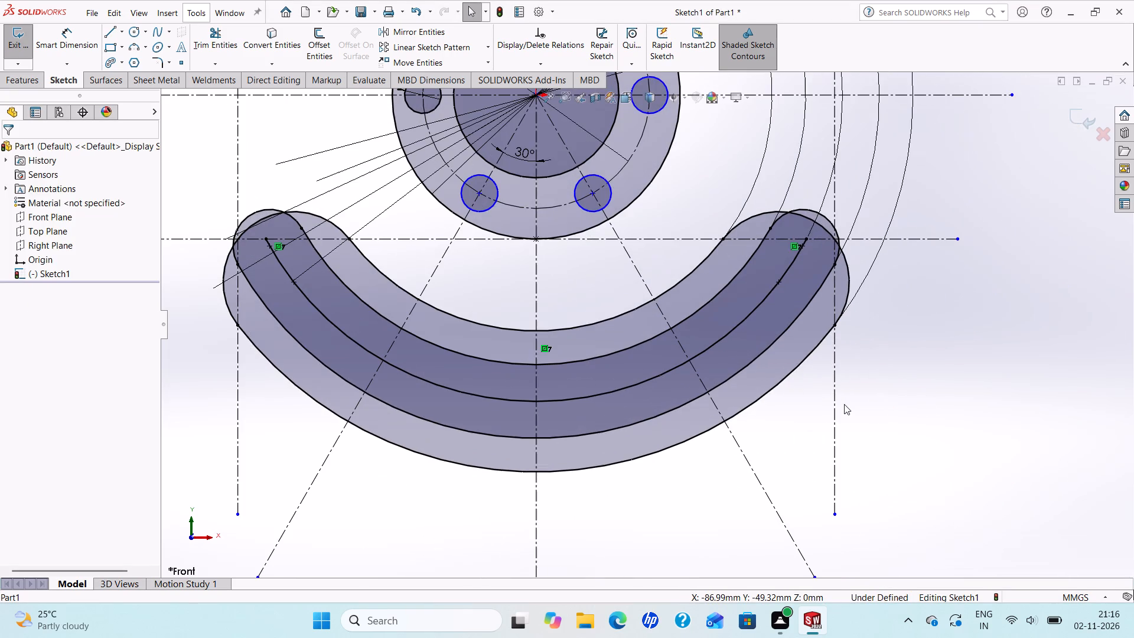
{"action": "scroll", "coordinate": [836, 278], "scroll_direction": "up", "scroll_amount": 2}
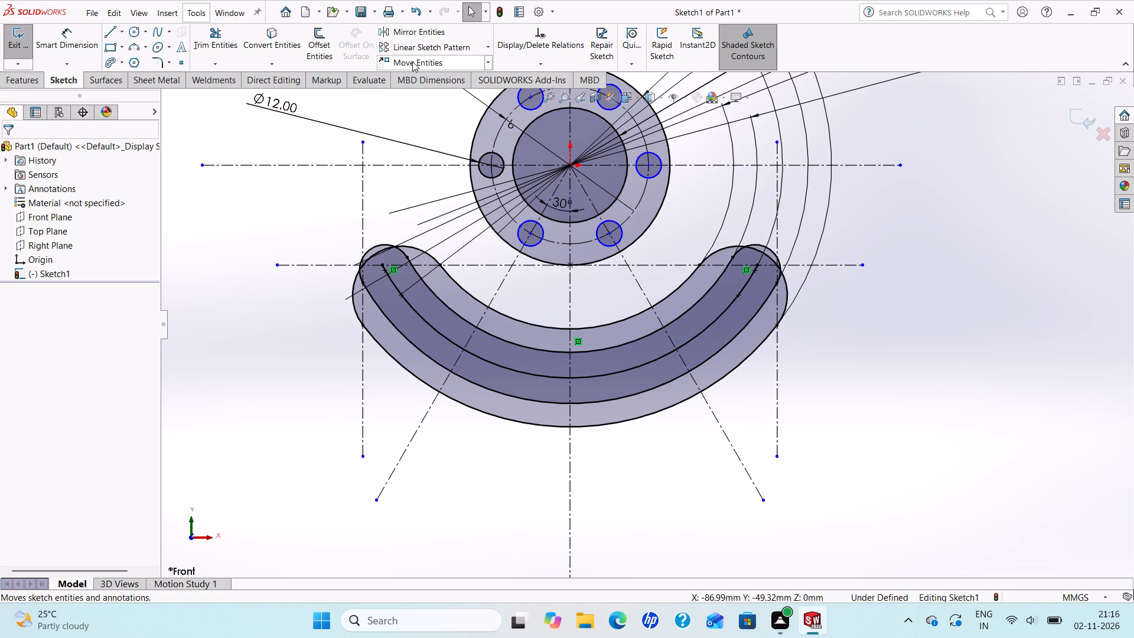
{"action": "left_click", "coordinate": [491, 64]}
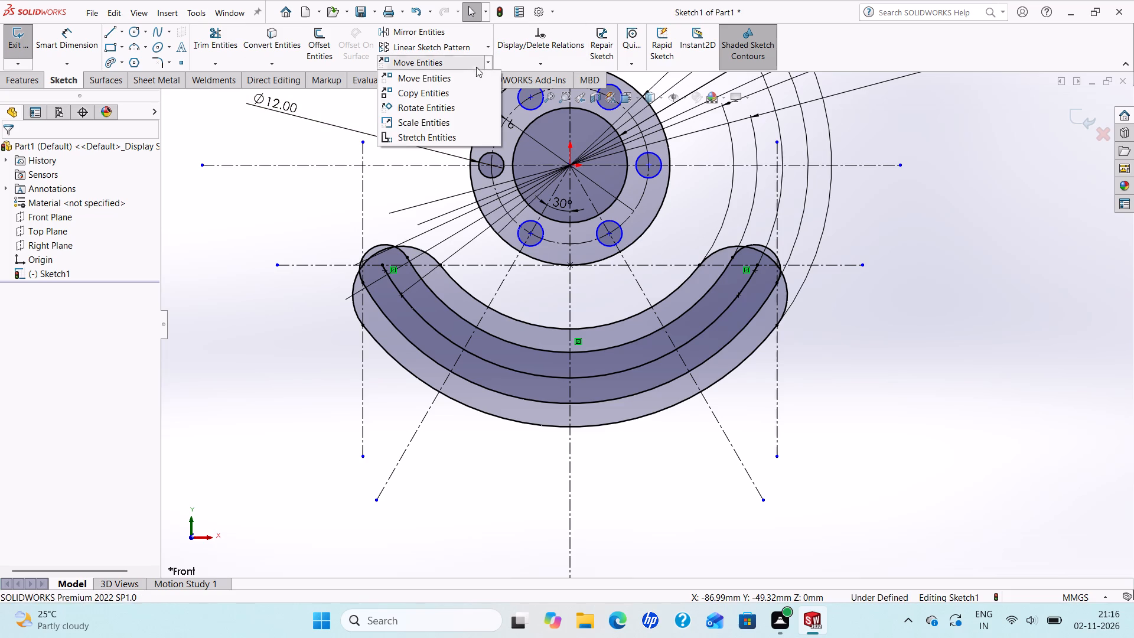
{"action": "left_click", "coordinate": [408, 139]}
{"action": "scroll", "coordinate": [422, 245], "scroll_direction": "down", "scroll_amount": 2}
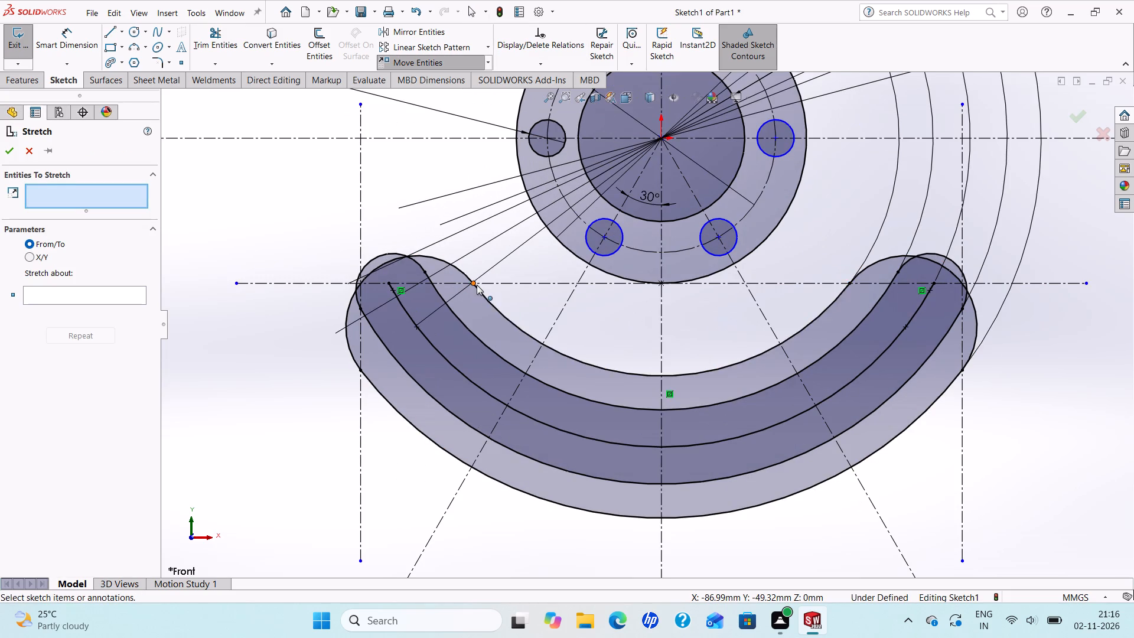
{"action": "left_click_drag", "start_coordinate": [427, 253], "coordinate": [410, 243]}
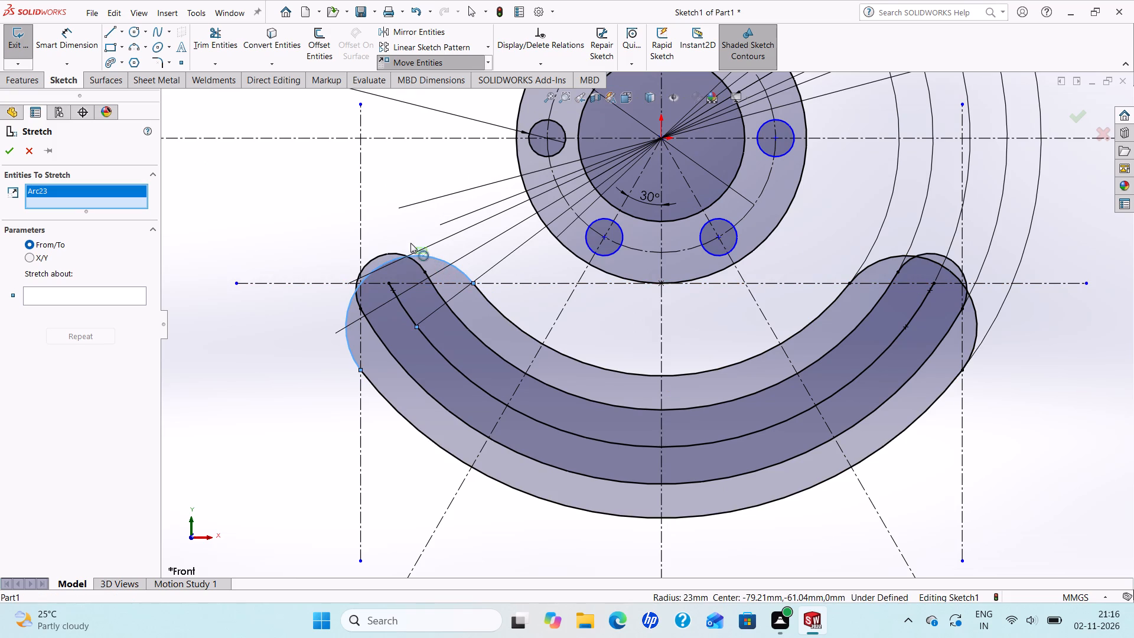
{"action": "left_click_drag", "start_coordinate": [410, 243], "coordinate": [392, 233]}
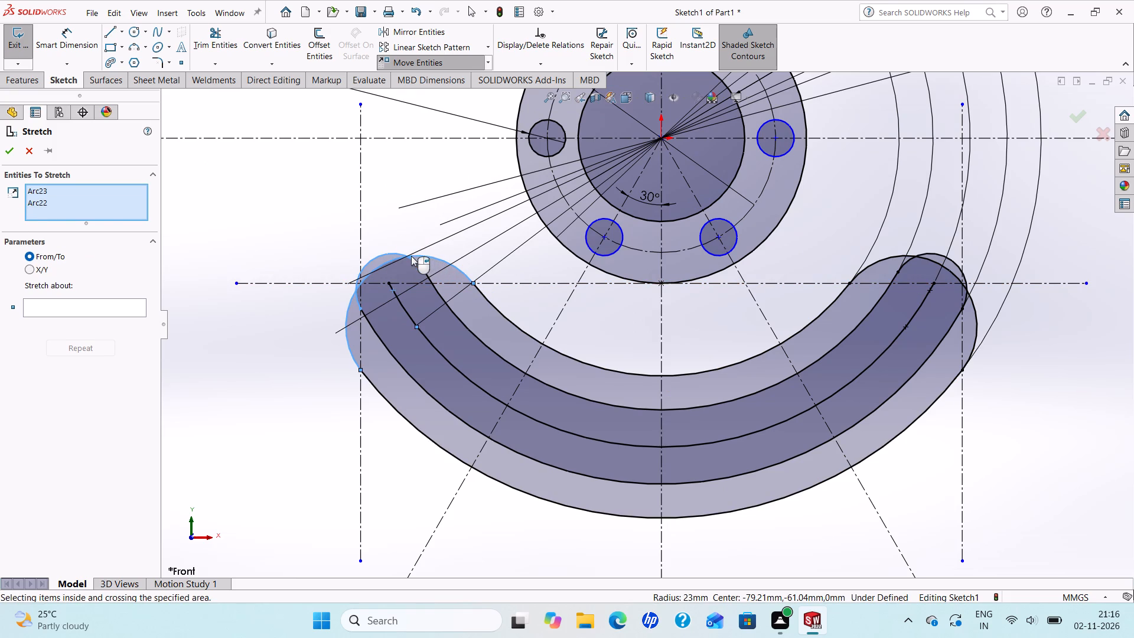
{"action": "right_click", "coordinate": [32, 202]}
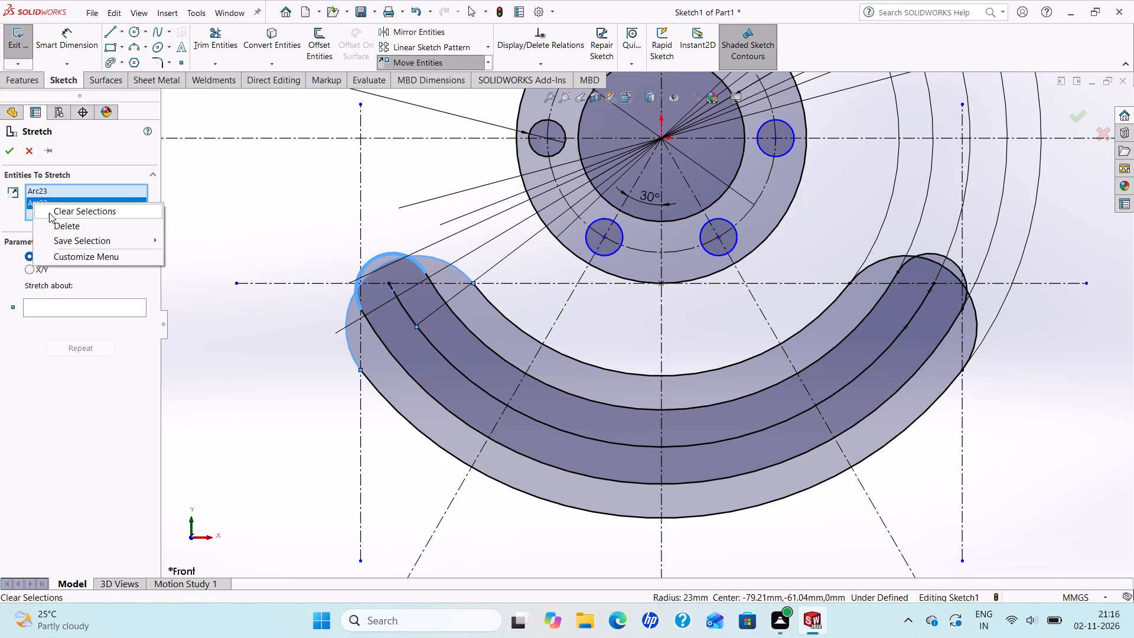
{"action": "left_click", "coordinate": [56, 227]}
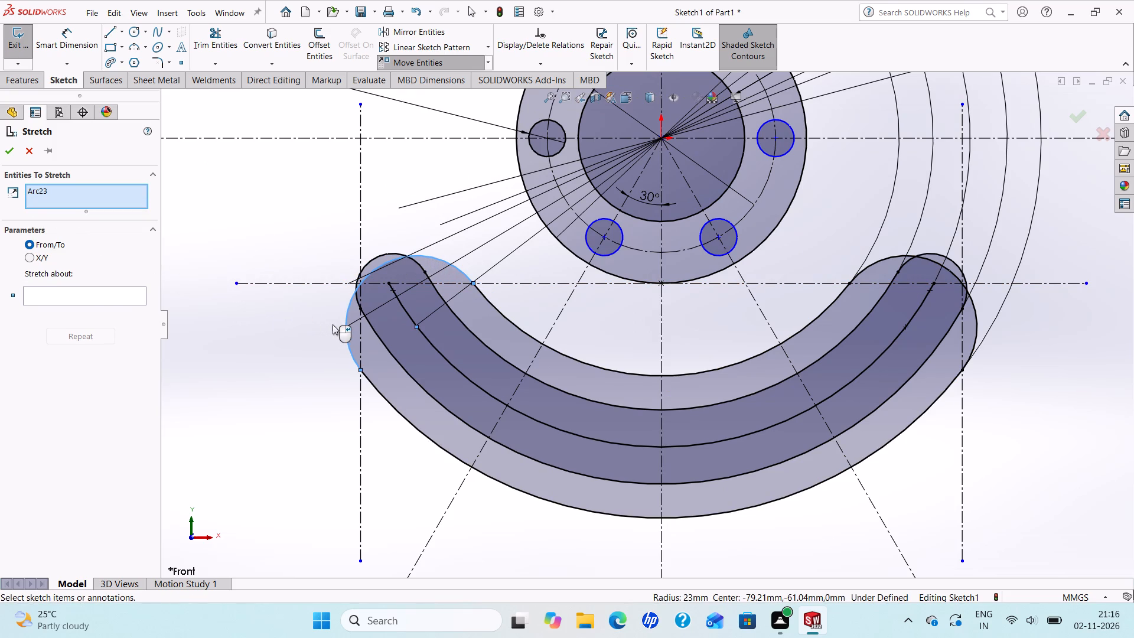
{"action": "left_click", "coordinate": [99, 292]}
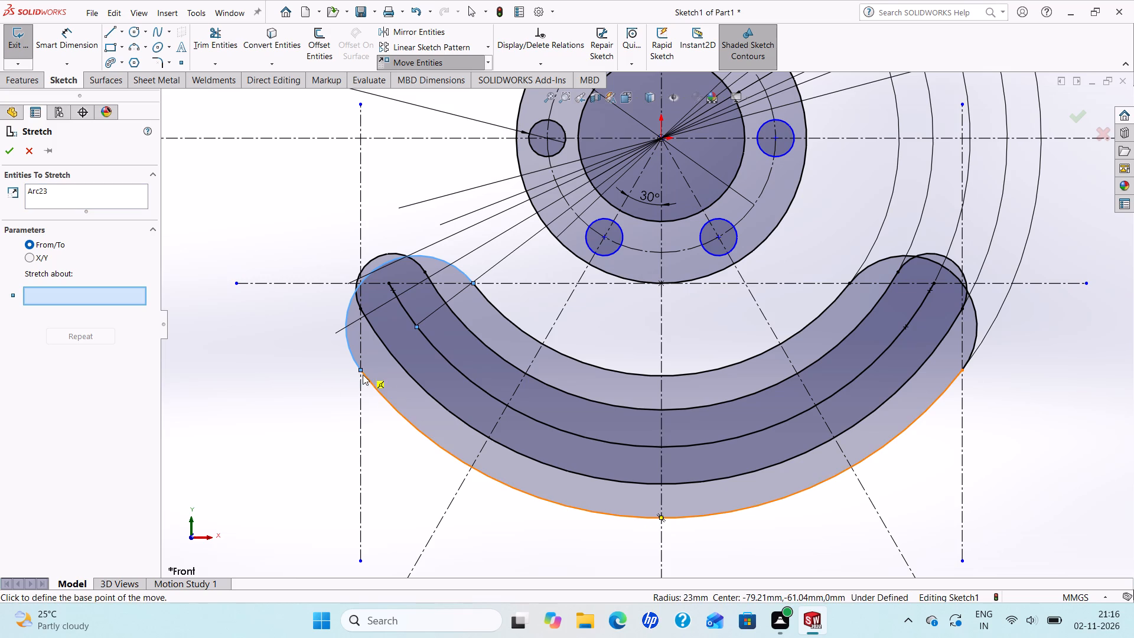
{"action": "left_click_drag", "start_coordinate": [359, 369], "coordinate": [341, 346]}
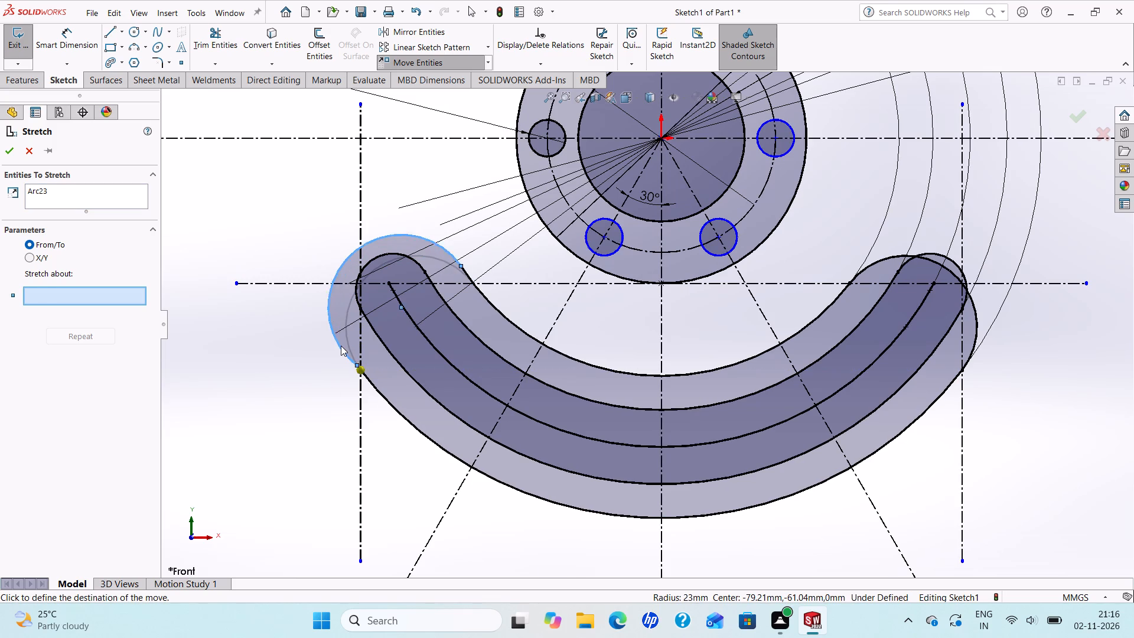
{"action": "left_click_drag", "start_coordinate": [341, 346], "coordinate": [339, 342]}
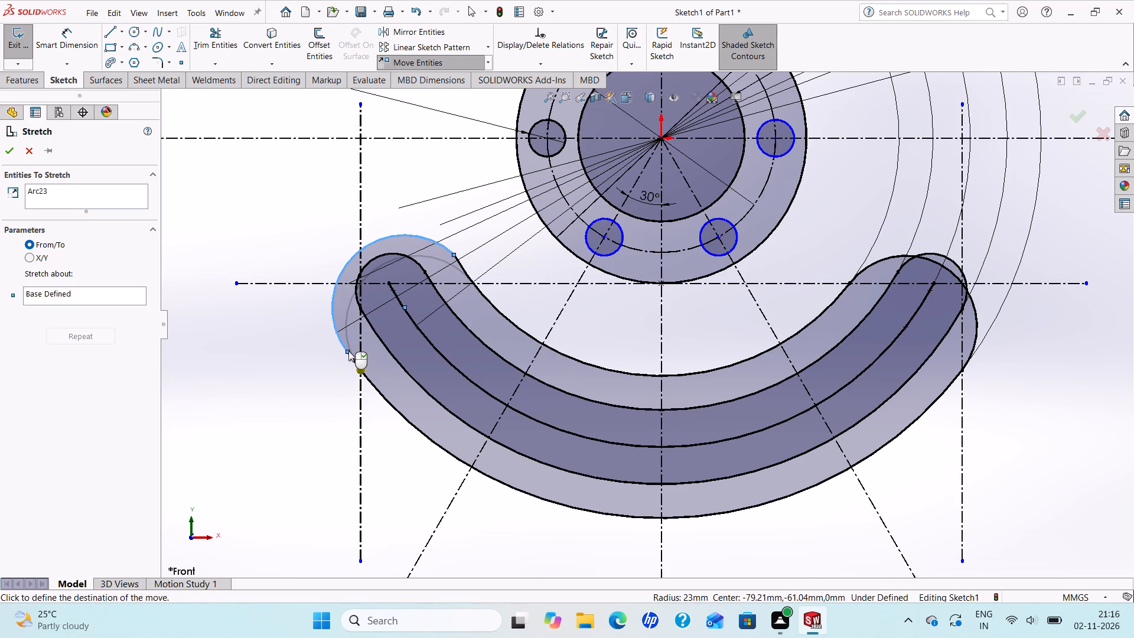
{"action": "left_click", "coordinate": [347, 349]}
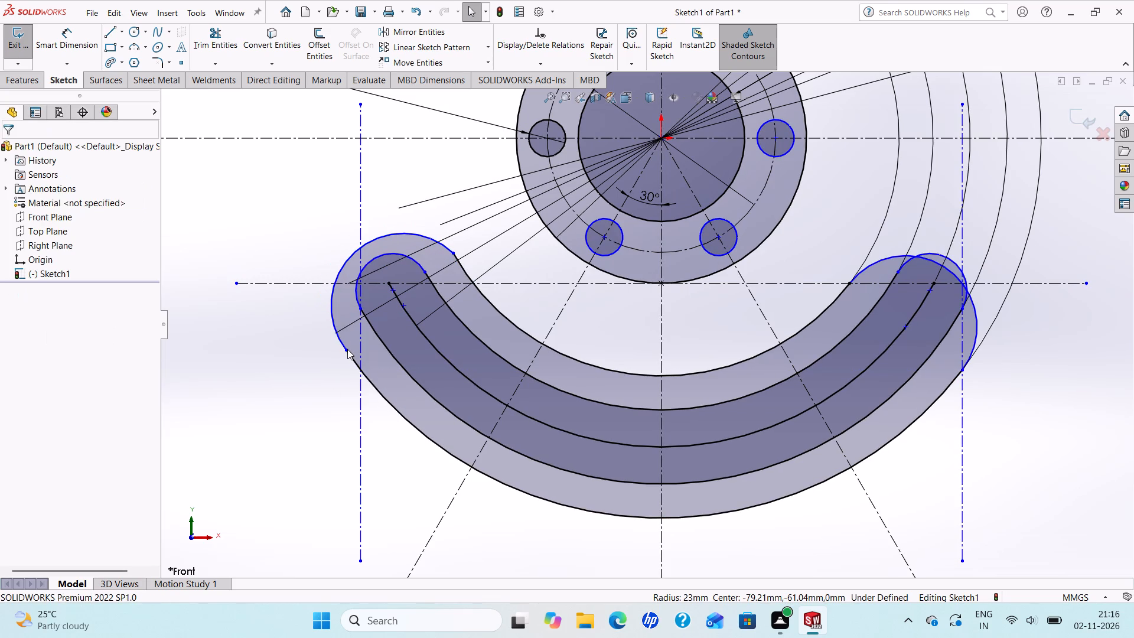
Delete the outer right-hand end arc of the curved slotted feature.
{"action": "scroll", "coordinate": [732, 387], "scroll_direction": "up", "scroll_amount": 1}
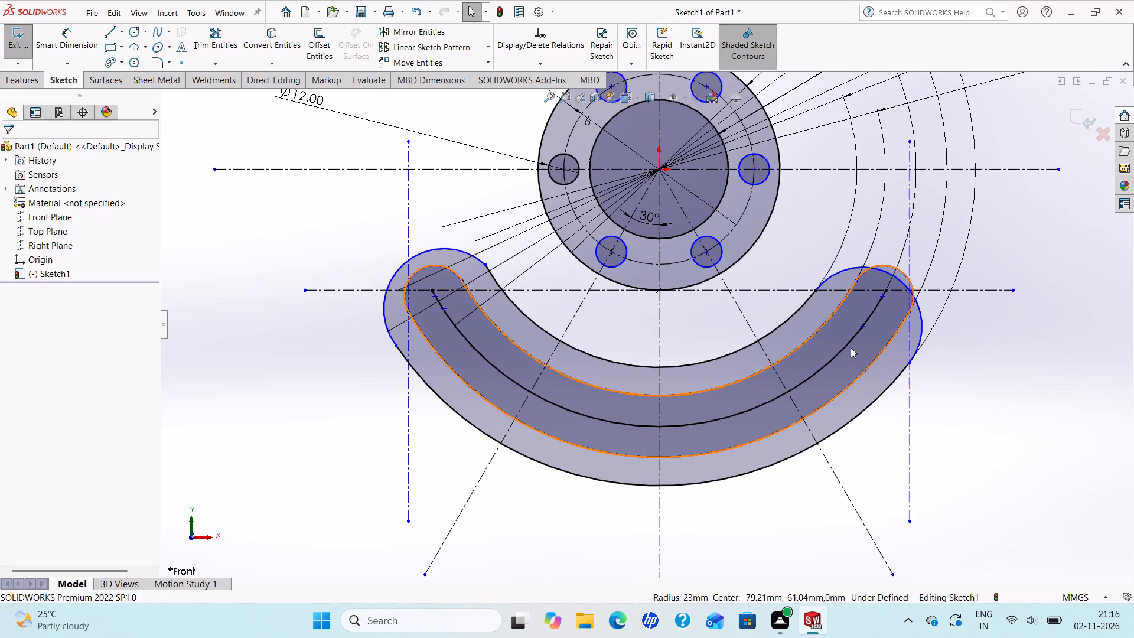
{"action": "left_click", "coordinate": [836, 272]}
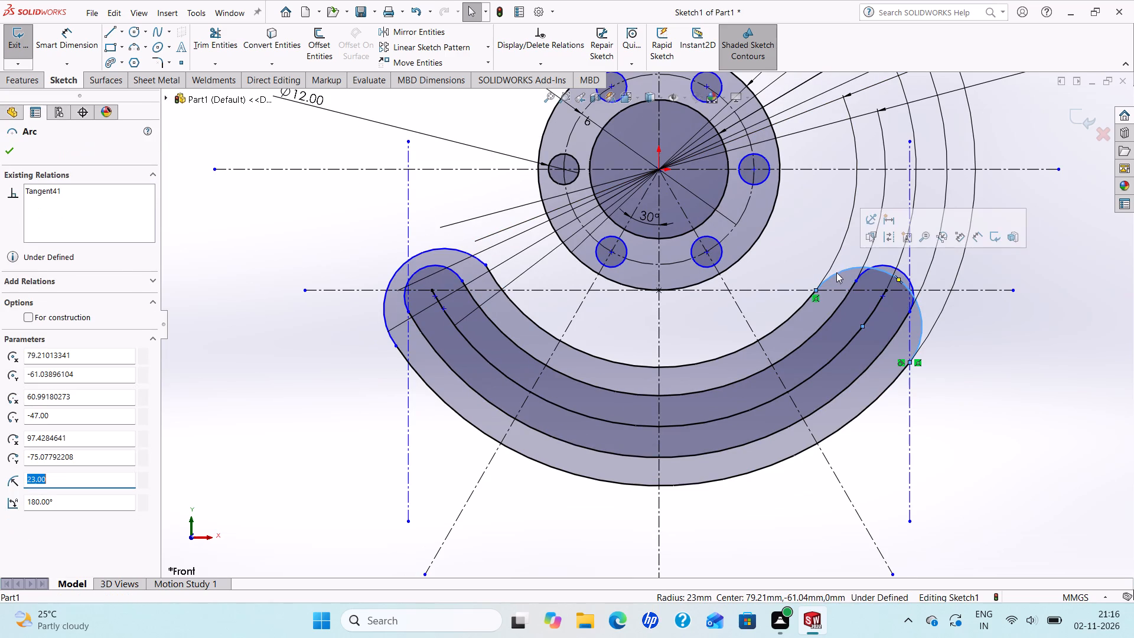
{"action": "key", "text": "Delete"}
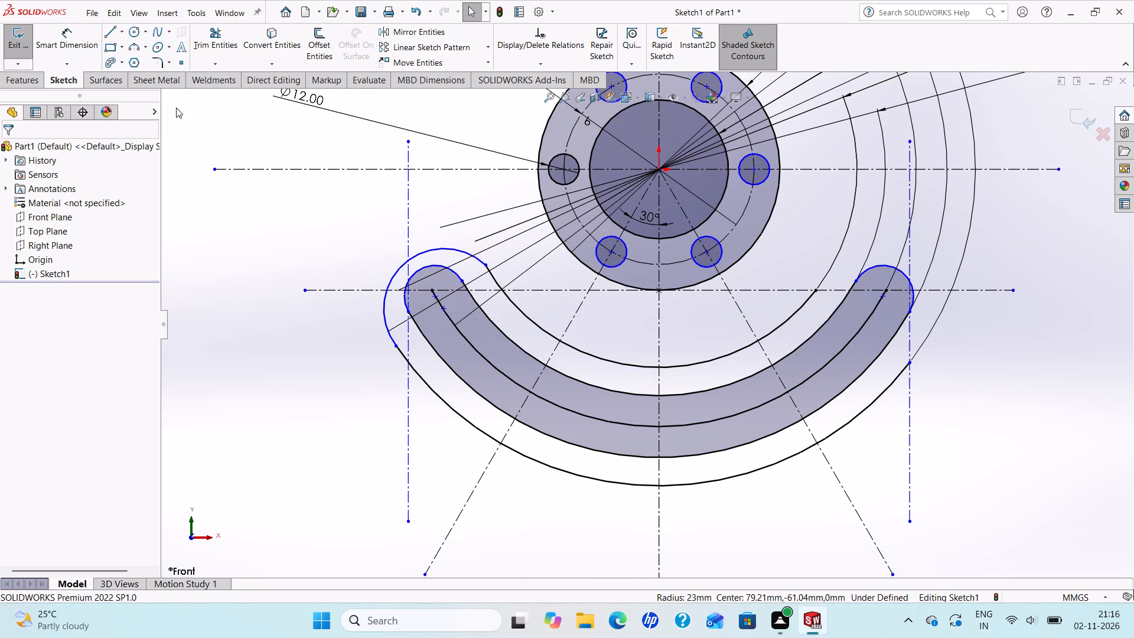
Mirror the outer left-hand end arc about the vertical centerline, keeping the original.
{"action": "left_click", "coordinate": [421, 32]}
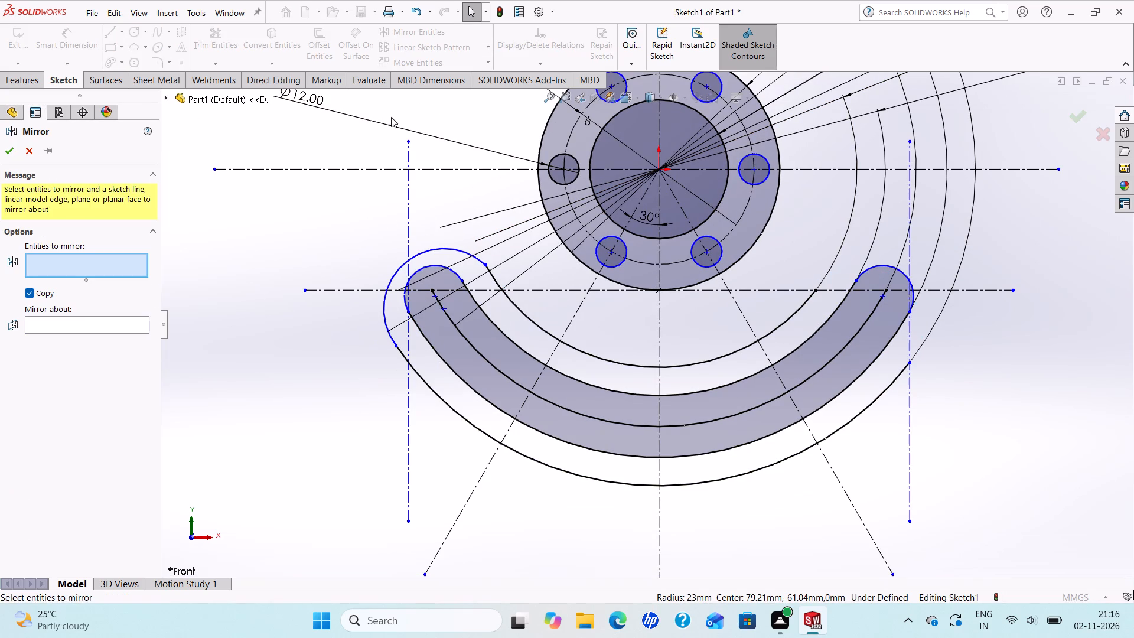
{"action": "left_click", "coordinate": [415, 258]}
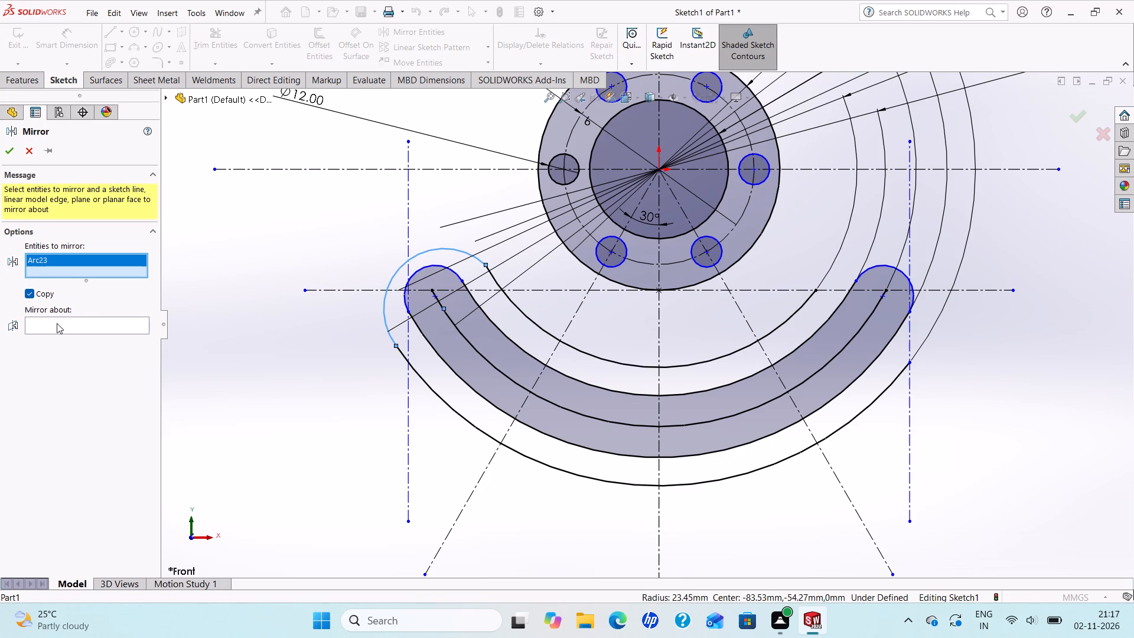
{"action": "left_click", "coordinate": [43, 329]}
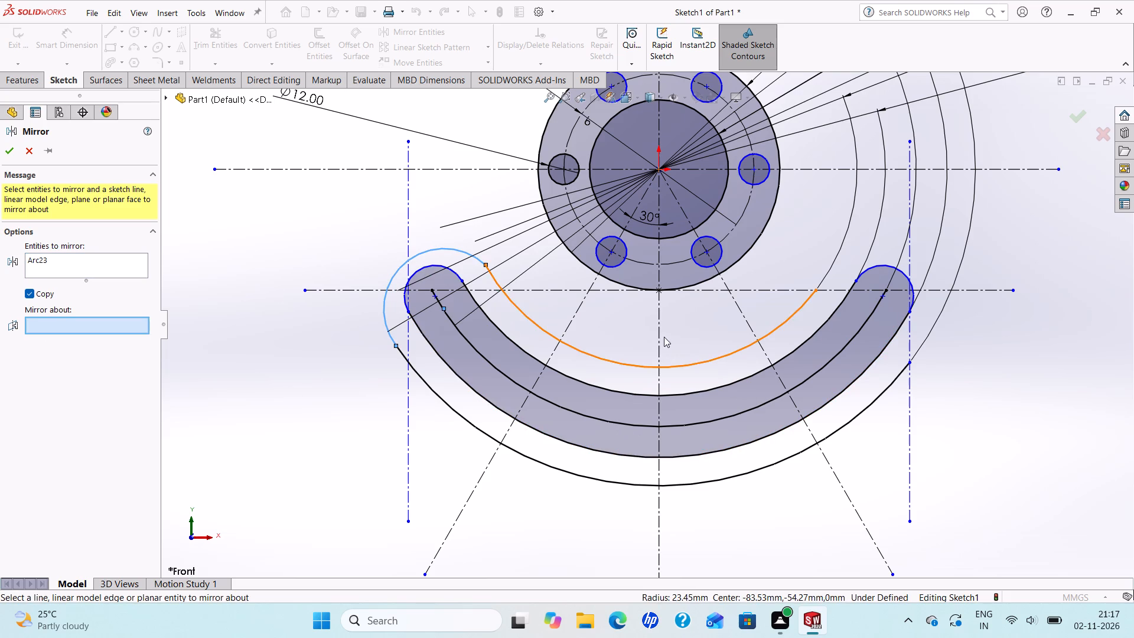
{"action": "left_click", "coordinate": [659, 335]}
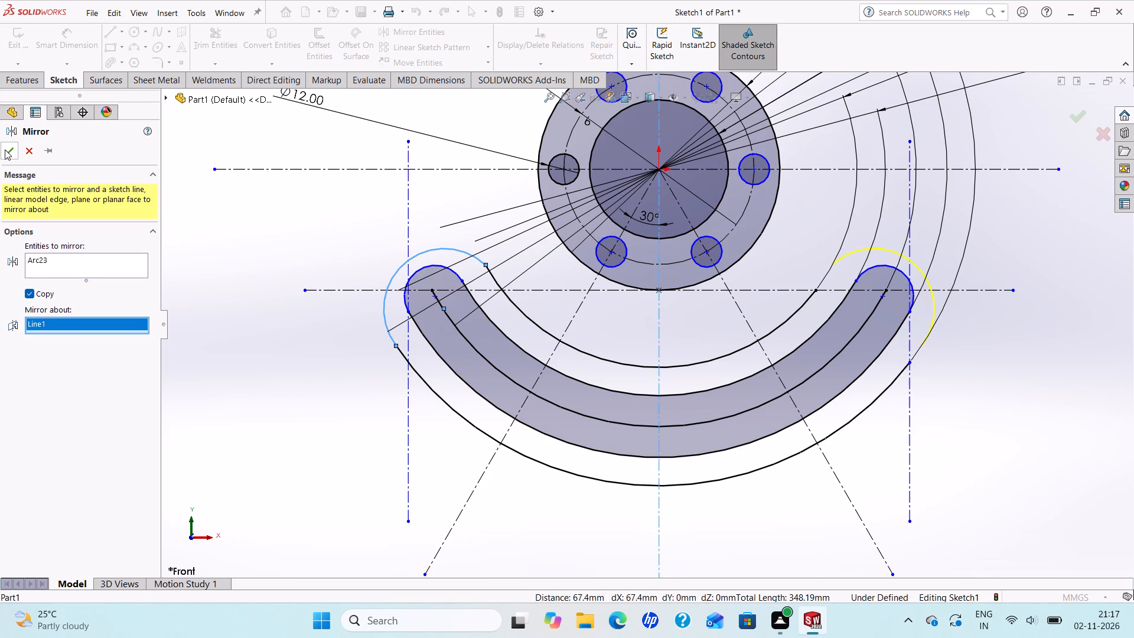
{"action": "left_click", "coordinate": [5, 149]}
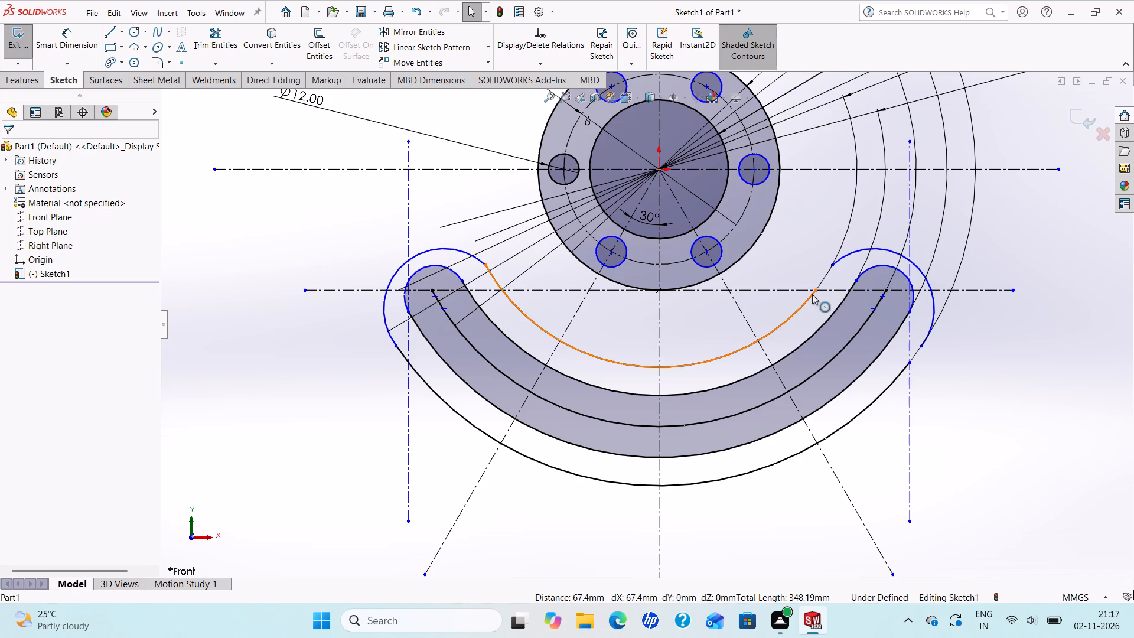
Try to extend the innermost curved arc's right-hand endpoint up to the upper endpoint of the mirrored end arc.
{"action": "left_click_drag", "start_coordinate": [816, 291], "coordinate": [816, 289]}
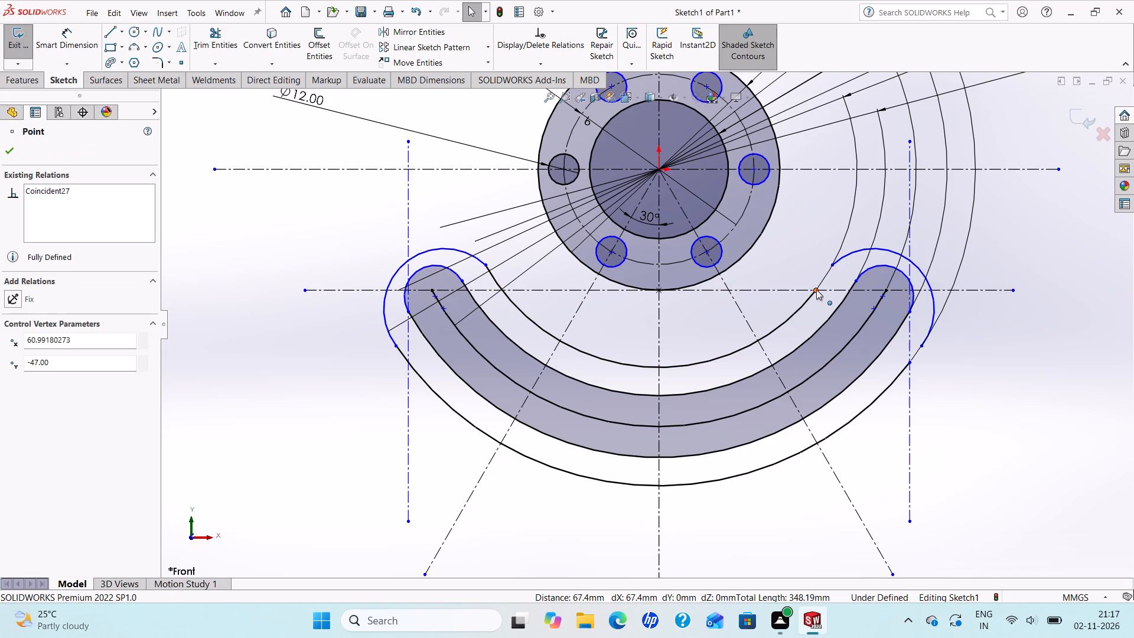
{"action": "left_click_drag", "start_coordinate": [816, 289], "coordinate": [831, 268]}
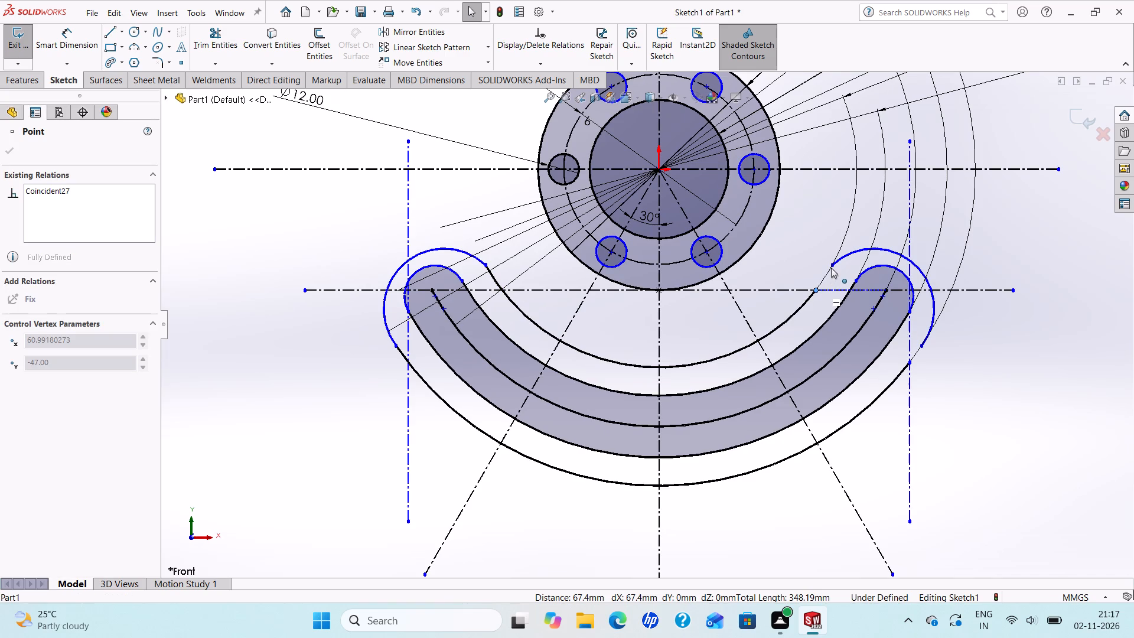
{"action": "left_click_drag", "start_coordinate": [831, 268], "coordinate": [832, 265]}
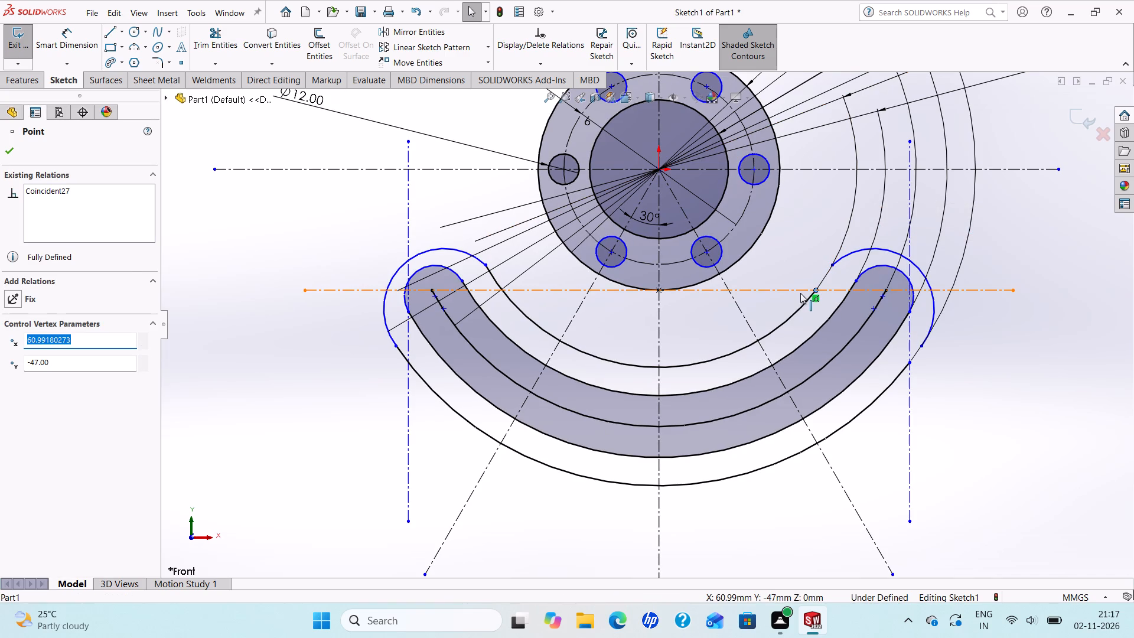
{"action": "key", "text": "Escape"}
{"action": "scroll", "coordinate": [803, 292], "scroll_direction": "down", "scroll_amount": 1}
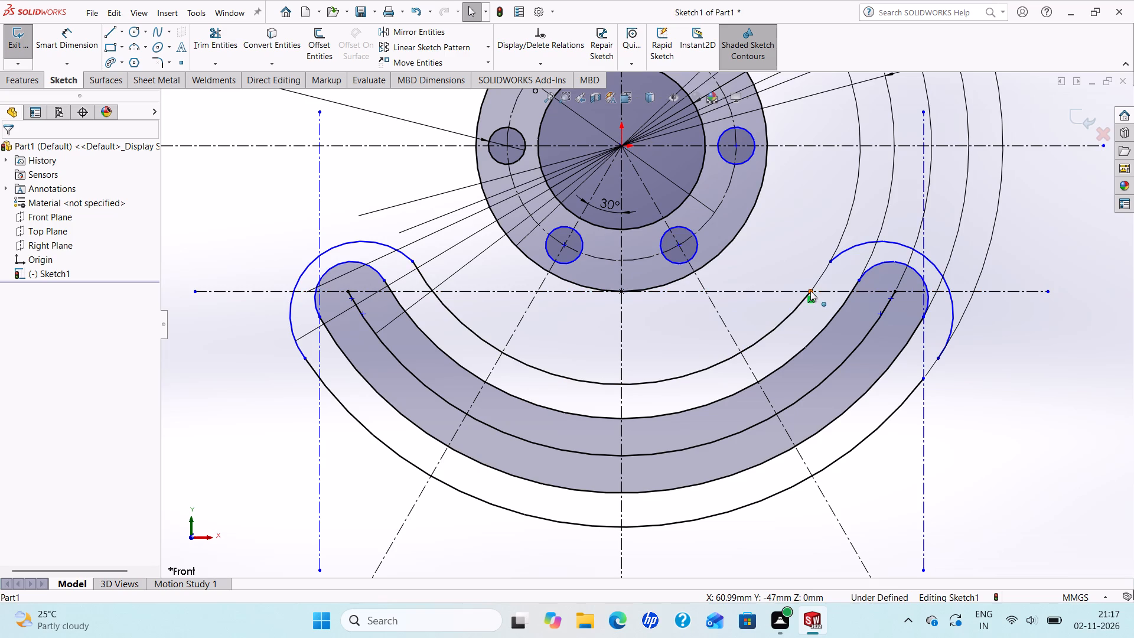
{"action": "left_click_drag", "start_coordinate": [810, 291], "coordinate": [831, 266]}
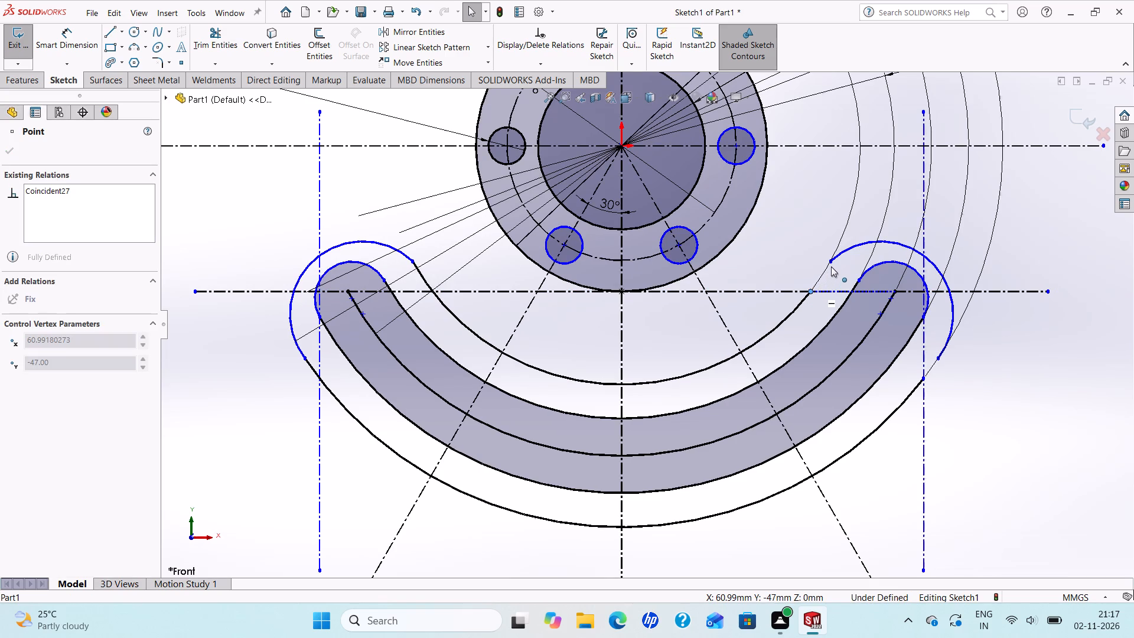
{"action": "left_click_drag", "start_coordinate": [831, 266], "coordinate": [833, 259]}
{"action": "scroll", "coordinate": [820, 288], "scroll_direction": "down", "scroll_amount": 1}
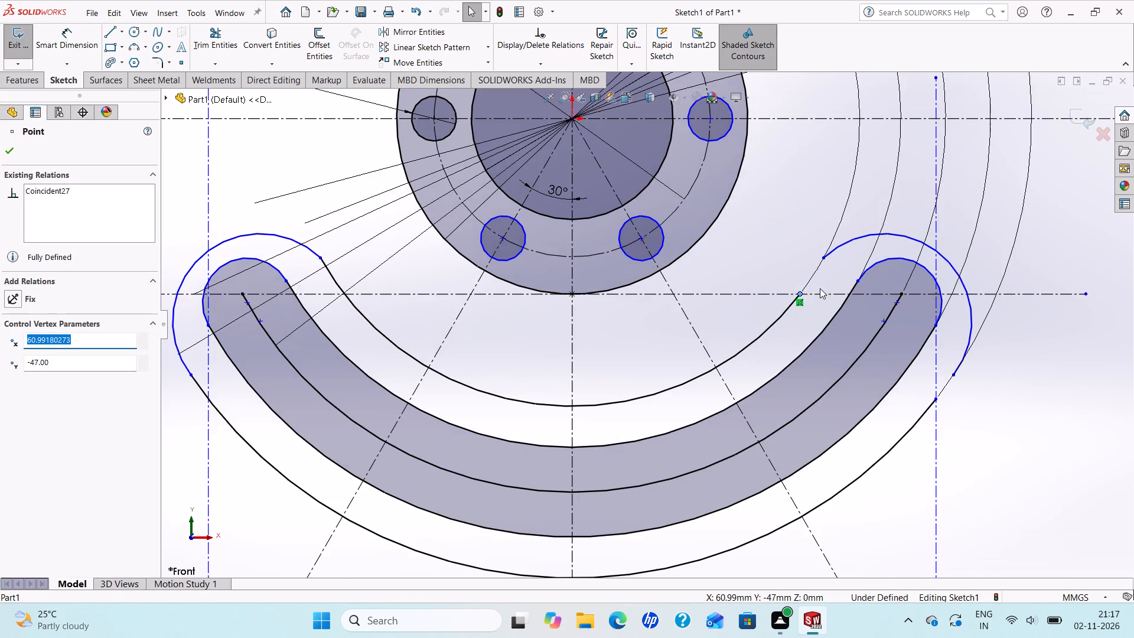
Move the mirrored end arc's lower endpoint onto the right-hand endpoint of the outermost curved arc.
{"action": "scroll", "coordinate": [819, 288], "scroll_direction": "up", "scroll_amount": 2}
{"action": "scroll", "coordinate": [842, 338], "scroll_direction": "down", "scroll_amount": 1}
{"action": "left_click_drag", "start_coordinate": [854, 362], "coordinate": [838, 384]}
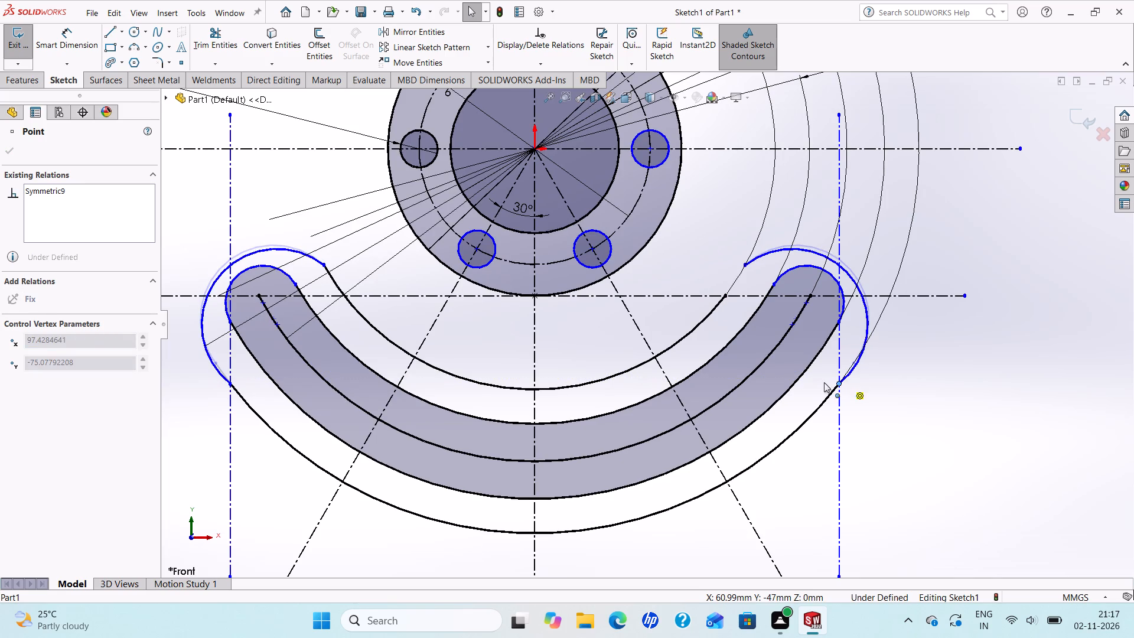
{"action": "scroll", "coordinate": [845, 370], "scroll_direction": "up", "scroll_amount": 1}
{"action": "scroll", "coordinate": [845, 370], "scroll_direction": "down", "scroll_amount": 1}
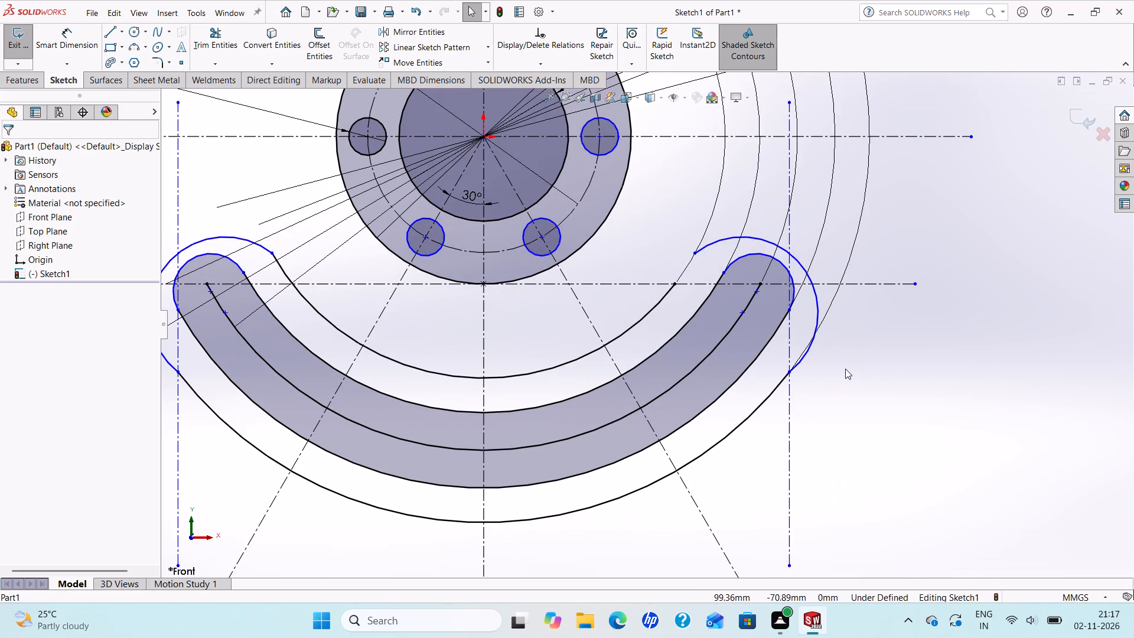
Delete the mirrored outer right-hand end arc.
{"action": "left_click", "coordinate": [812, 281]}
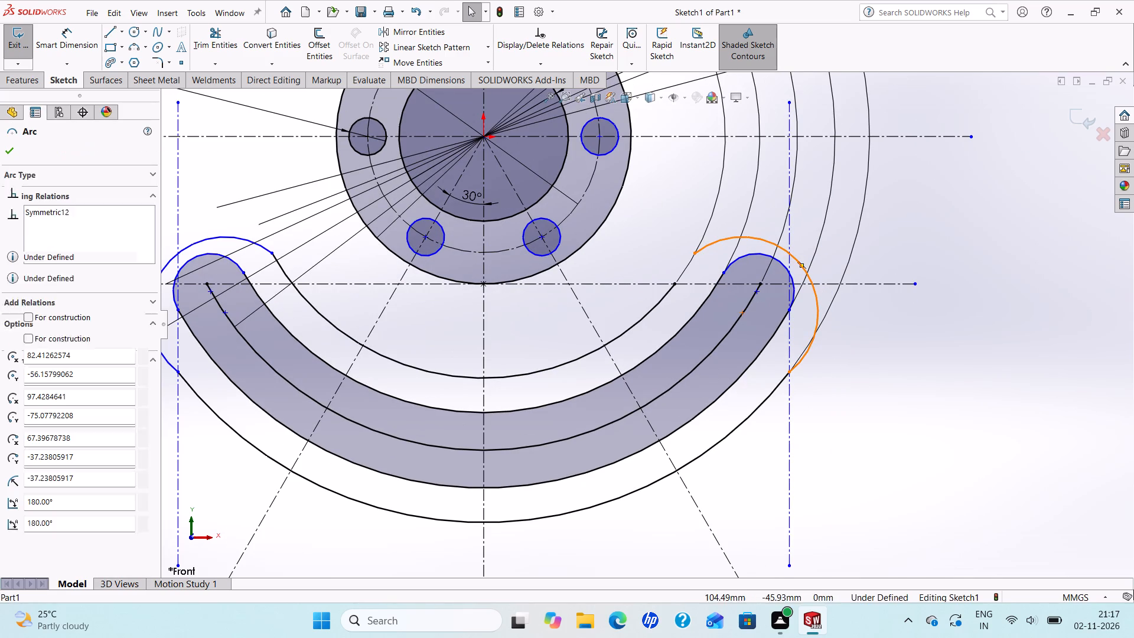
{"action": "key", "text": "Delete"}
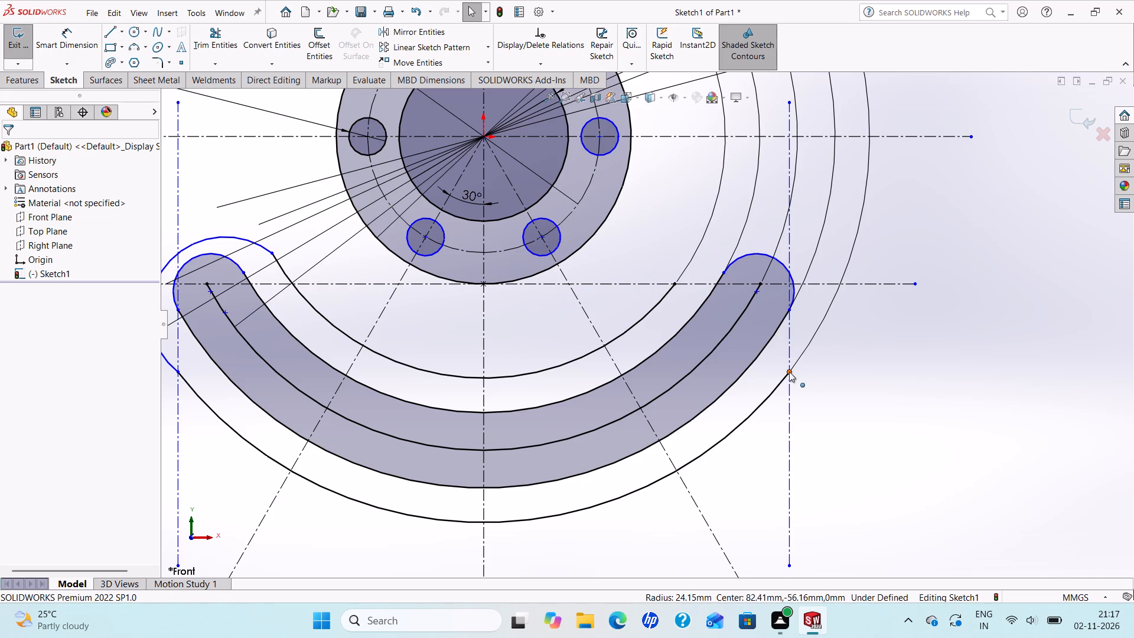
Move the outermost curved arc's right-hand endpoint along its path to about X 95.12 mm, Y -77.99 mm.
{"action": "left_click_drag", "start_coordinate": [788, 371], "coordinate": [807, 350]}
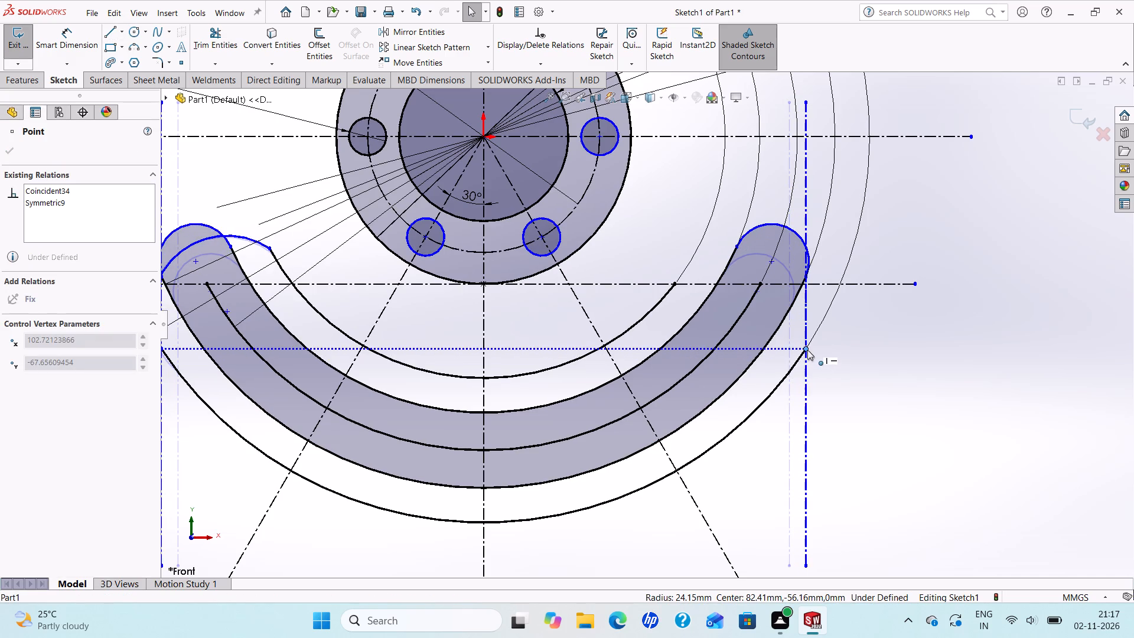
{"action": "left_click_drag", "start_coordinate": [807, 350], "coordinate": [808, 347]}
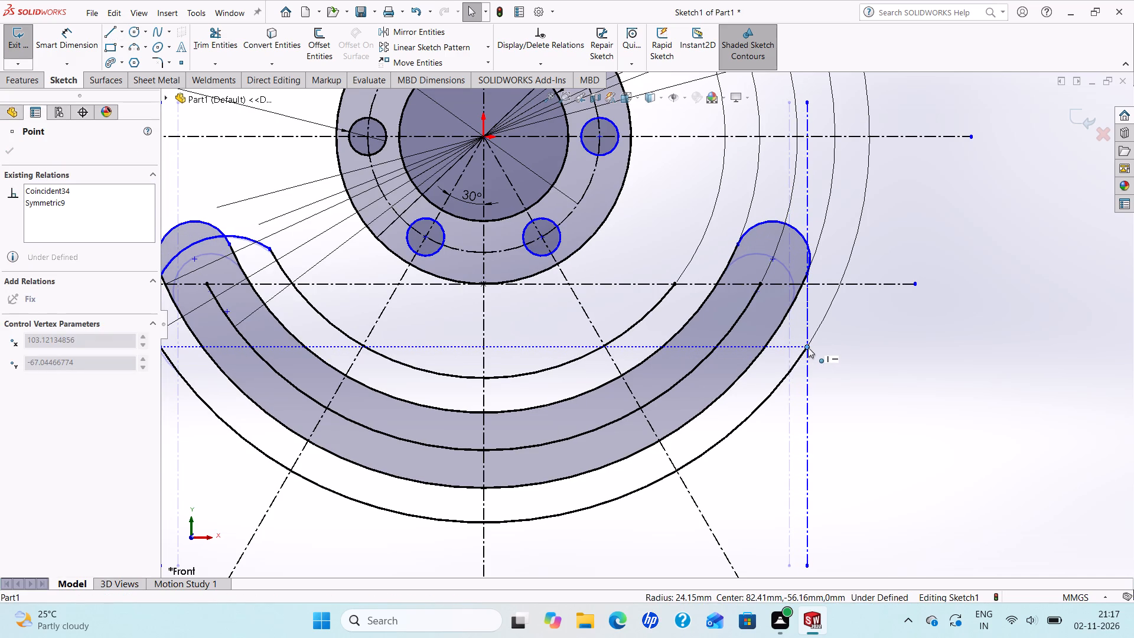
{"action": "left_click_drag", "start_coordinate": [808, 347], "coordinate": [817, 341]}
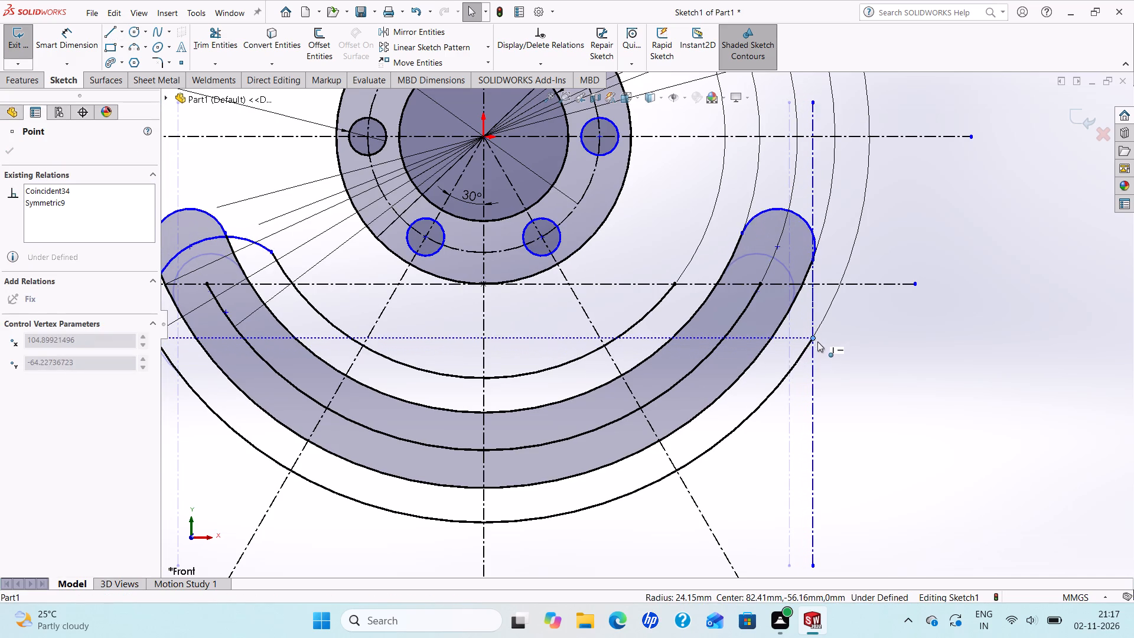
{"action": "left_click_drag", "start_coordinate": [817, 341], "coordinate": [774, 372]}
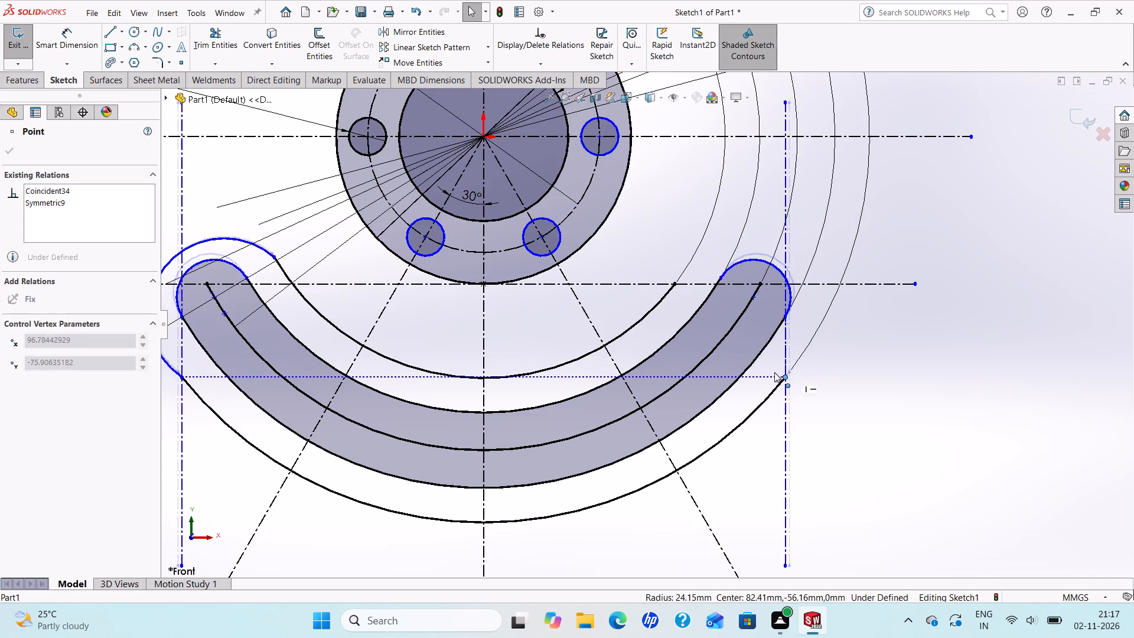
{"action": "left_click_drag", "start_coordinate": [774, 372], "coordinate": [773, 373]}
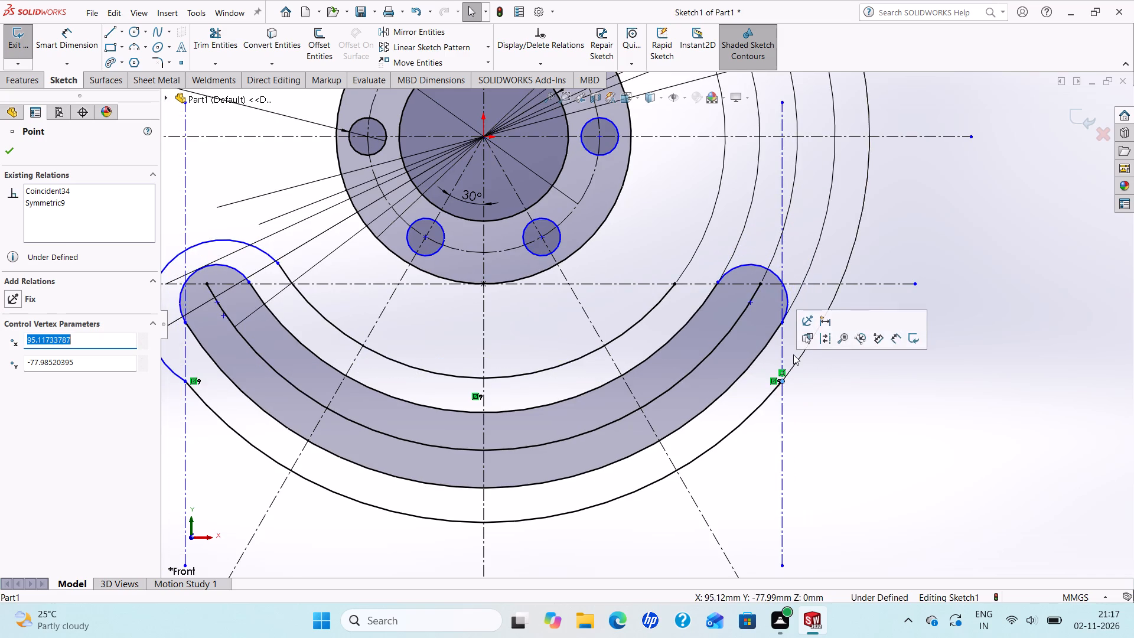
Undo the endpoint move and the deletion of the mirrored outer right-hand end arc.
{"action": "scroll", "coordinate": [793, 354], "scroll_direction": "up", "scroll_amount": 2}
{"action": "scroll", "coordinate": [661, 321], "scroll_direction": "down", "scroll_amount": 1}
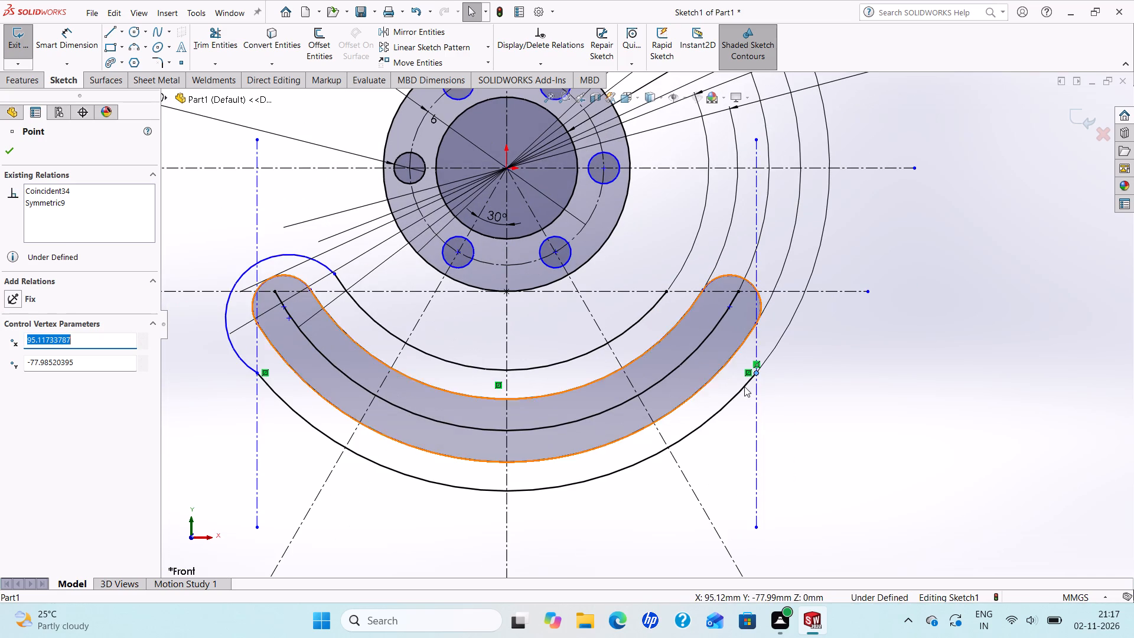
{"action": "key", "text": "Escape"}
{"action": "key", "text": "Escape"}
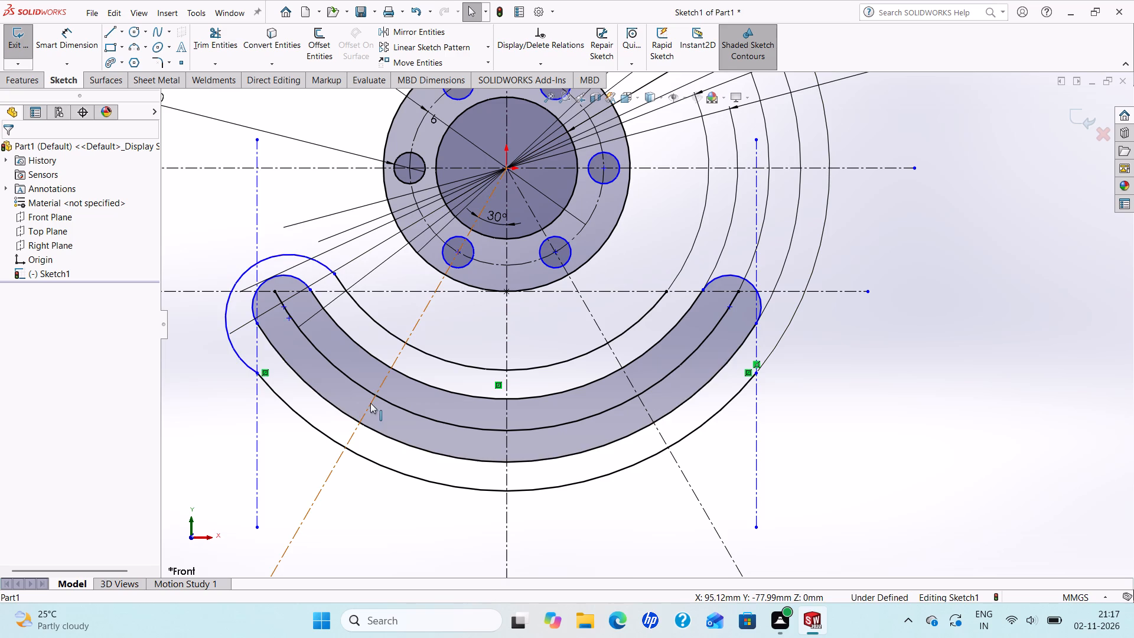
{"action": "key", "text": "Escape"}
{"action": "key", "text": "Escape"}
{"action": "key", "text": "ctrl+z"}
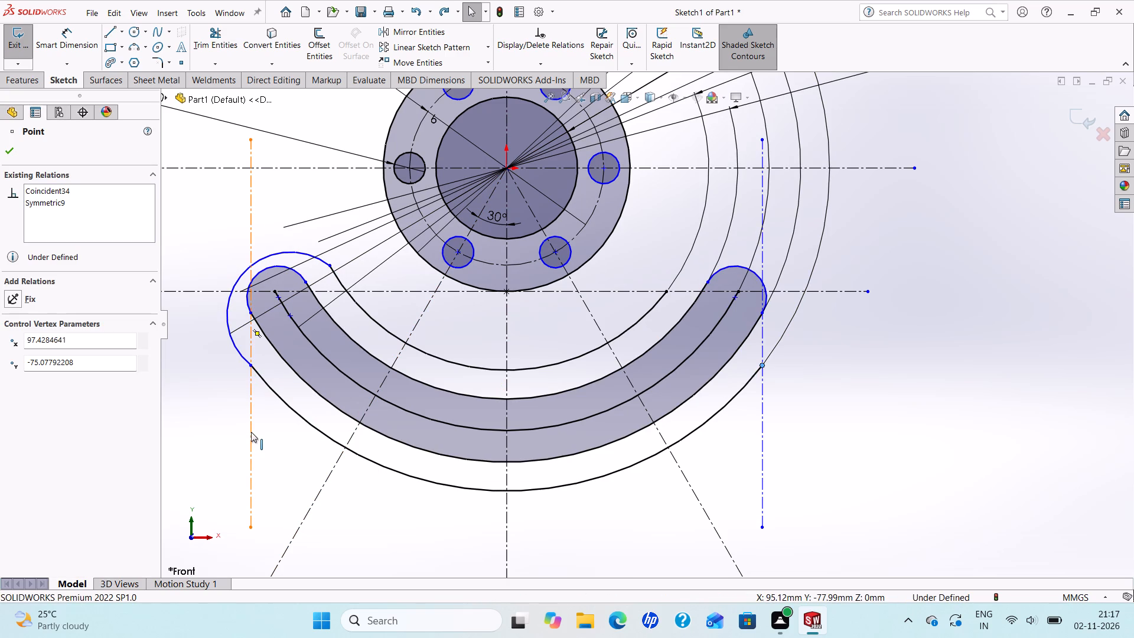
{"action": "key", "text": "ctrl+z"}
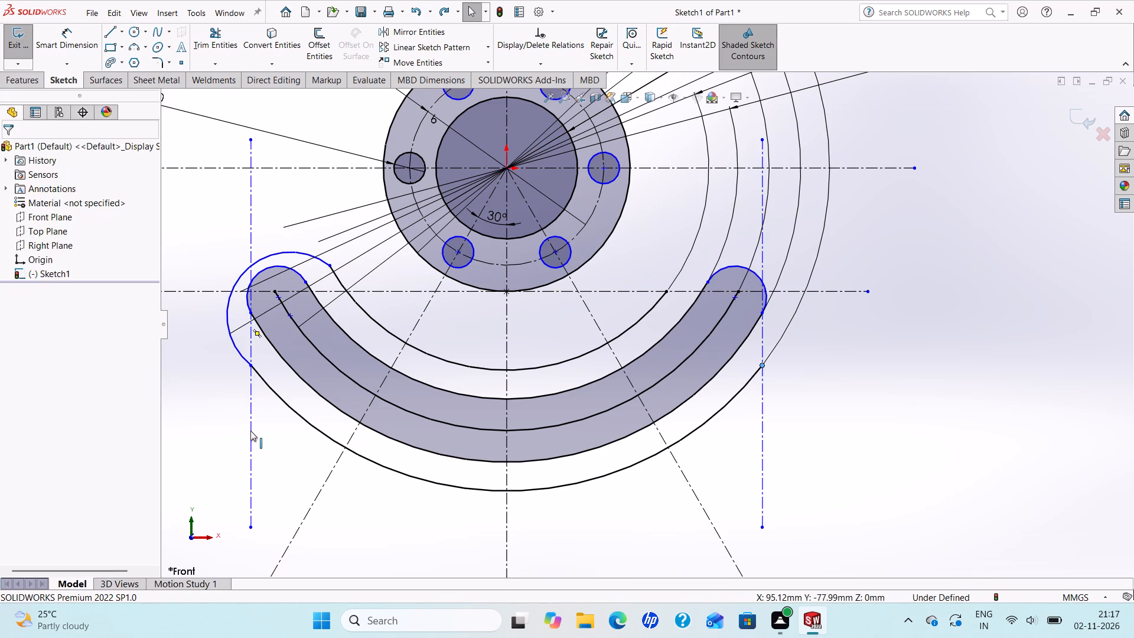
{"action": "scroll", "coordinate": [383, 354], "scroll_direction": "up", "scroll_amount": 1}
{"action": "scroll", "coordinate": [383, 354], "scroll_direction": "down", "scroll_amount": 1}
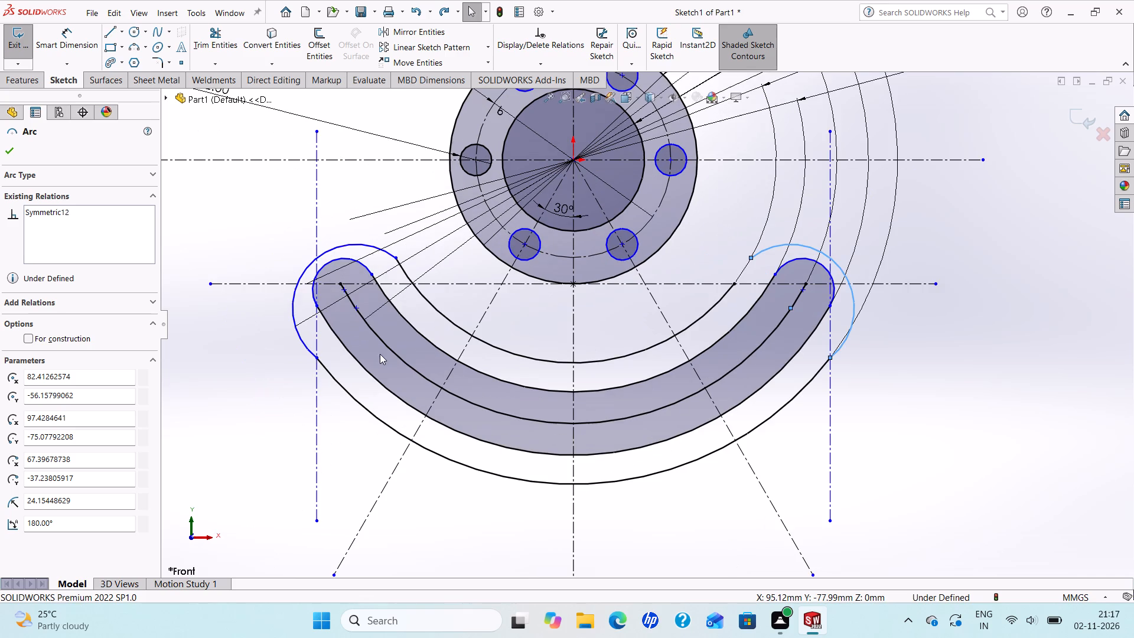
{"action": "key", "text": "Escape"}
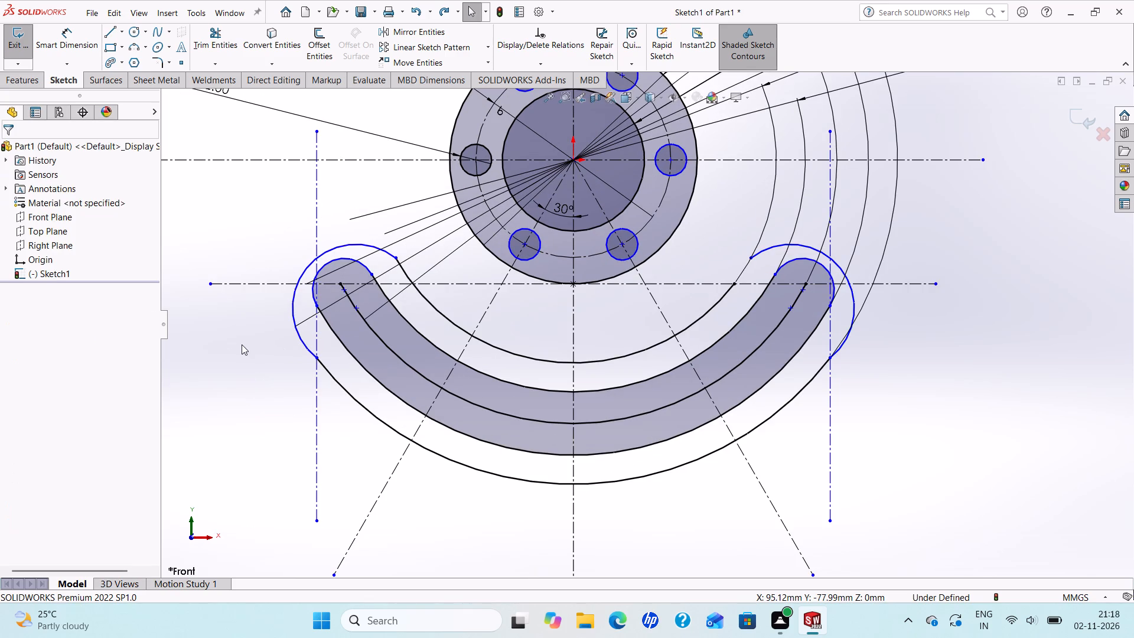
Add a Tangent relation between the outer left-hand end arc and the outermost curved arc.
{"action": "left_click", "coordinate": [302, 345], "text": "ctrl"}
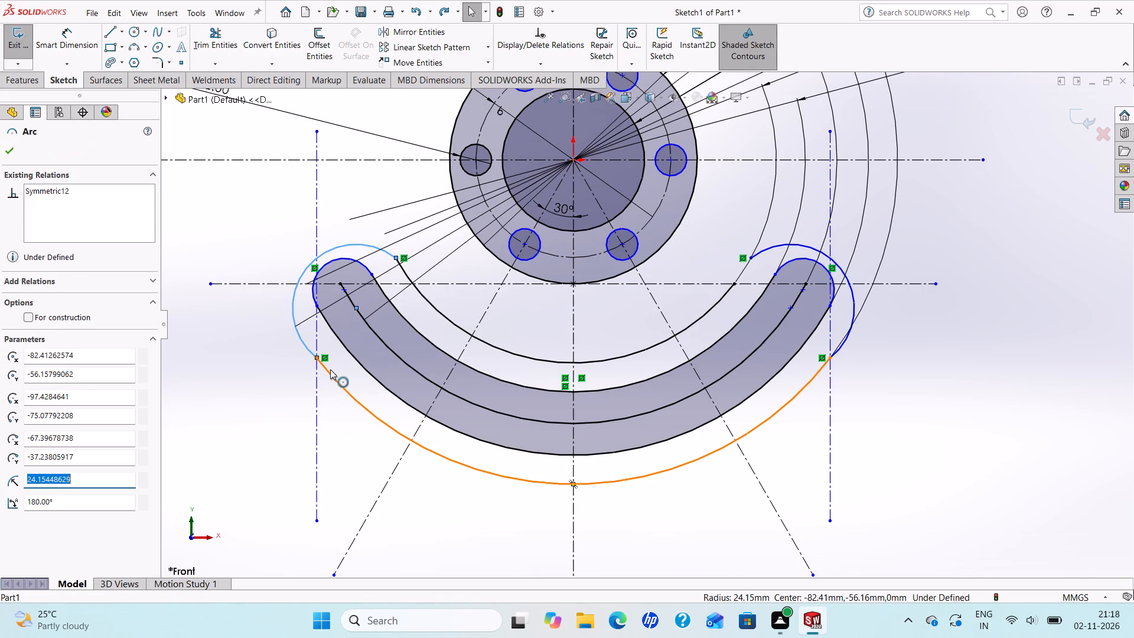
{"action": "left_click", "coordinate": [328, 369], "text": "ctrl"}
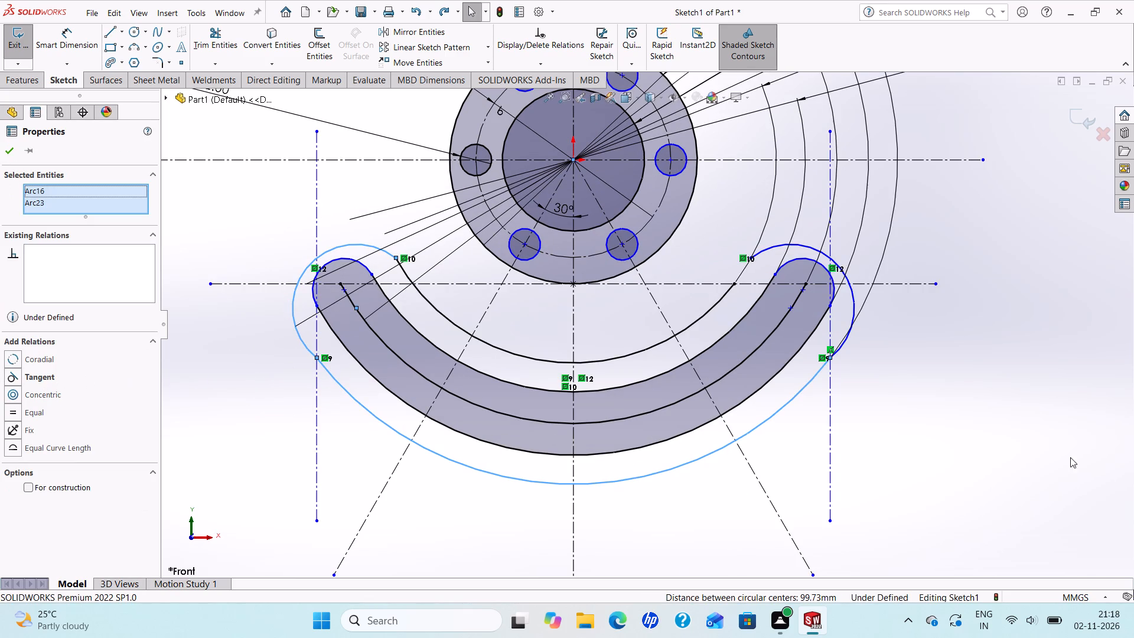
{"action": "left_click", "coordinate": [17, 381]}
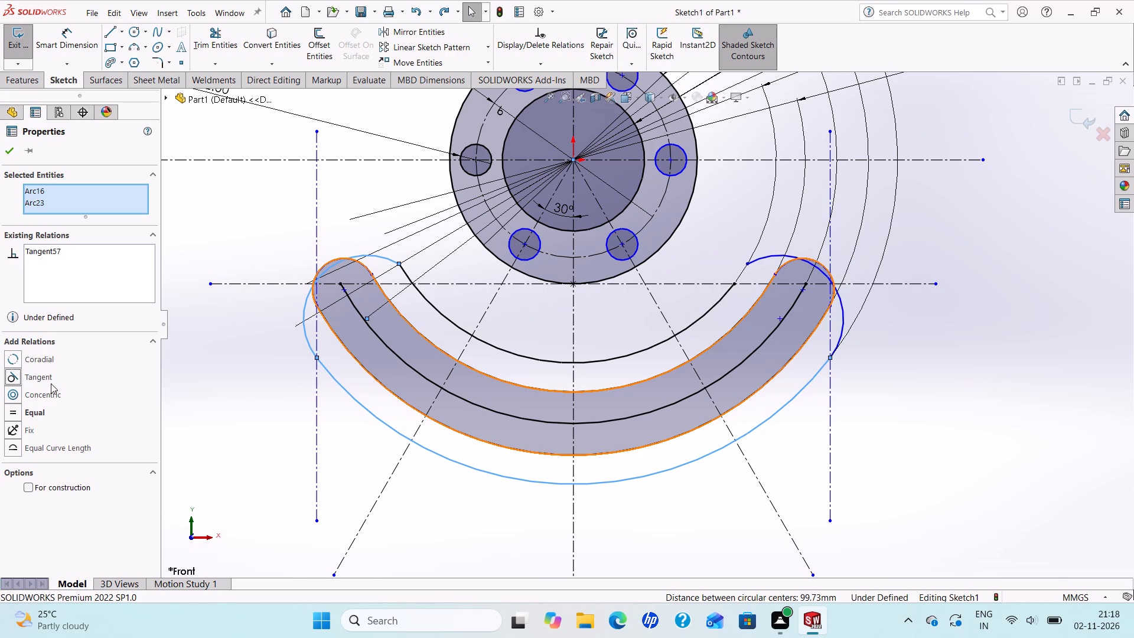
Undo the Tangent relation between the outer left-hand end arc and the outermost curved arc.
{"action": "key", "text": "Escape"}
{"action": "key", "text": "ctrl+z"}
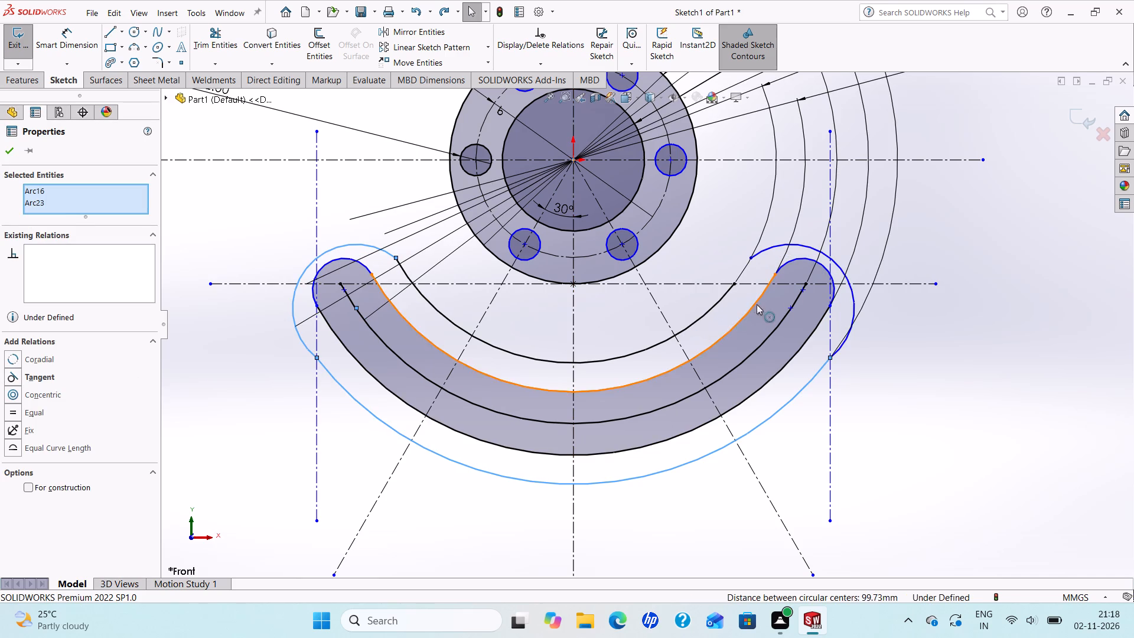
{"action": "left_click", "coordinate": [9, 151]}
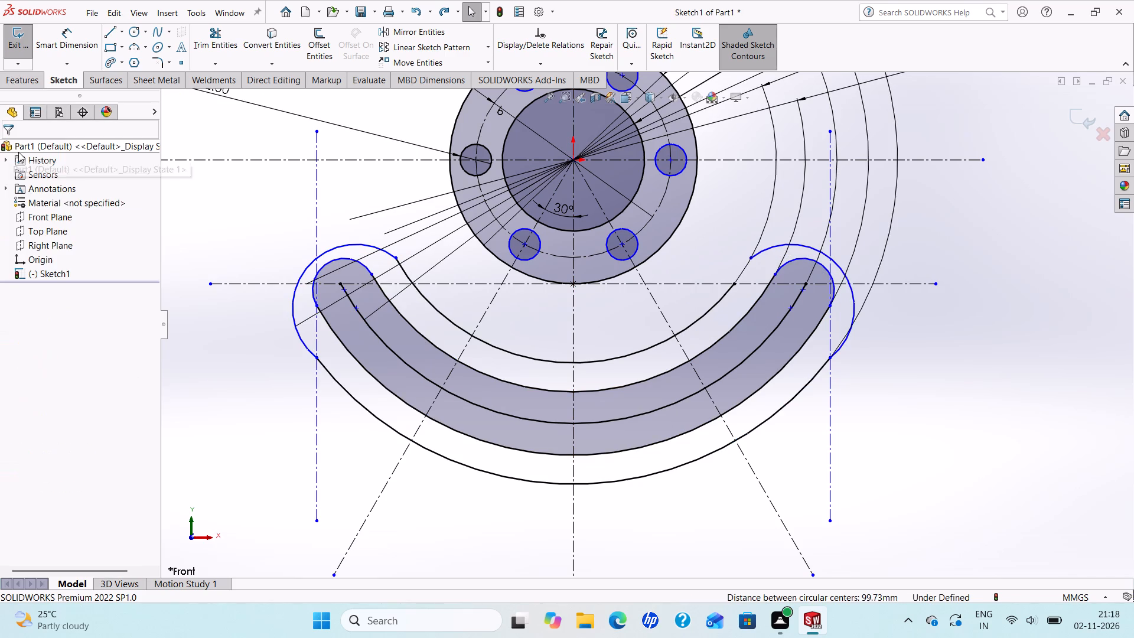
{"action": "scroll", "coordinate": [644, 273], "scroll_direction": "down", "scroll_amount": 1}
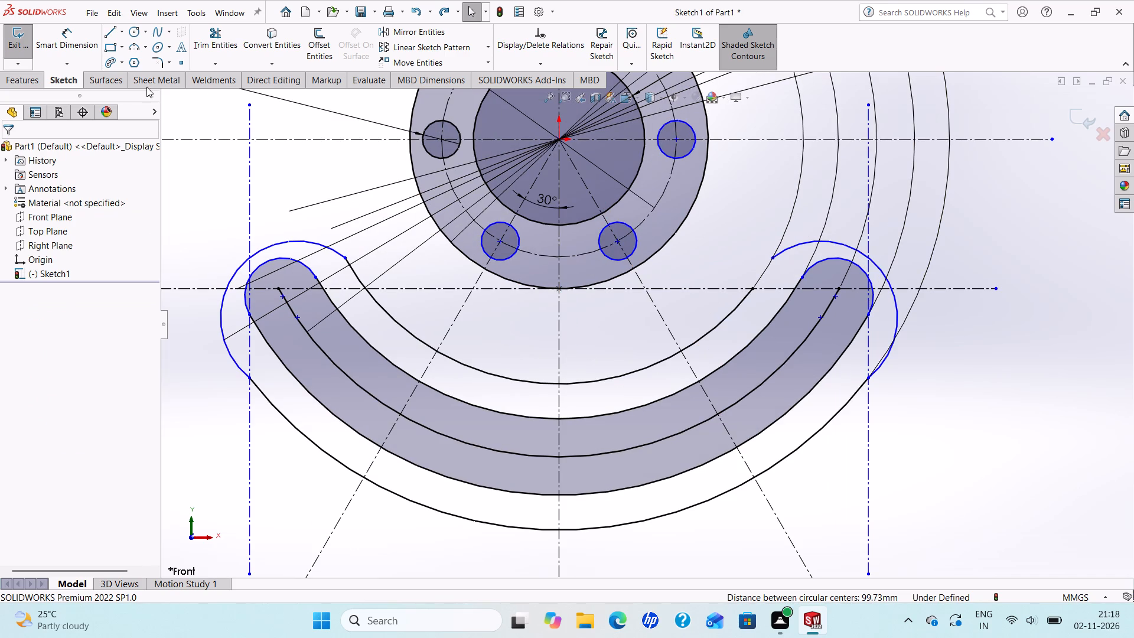
Draw a 3 Point Arc closing the gap between the inner curved arc's right-hand endpoint and the outer right-hand end arc.
{"action": "left_click", "coordinate": [147, 50]}
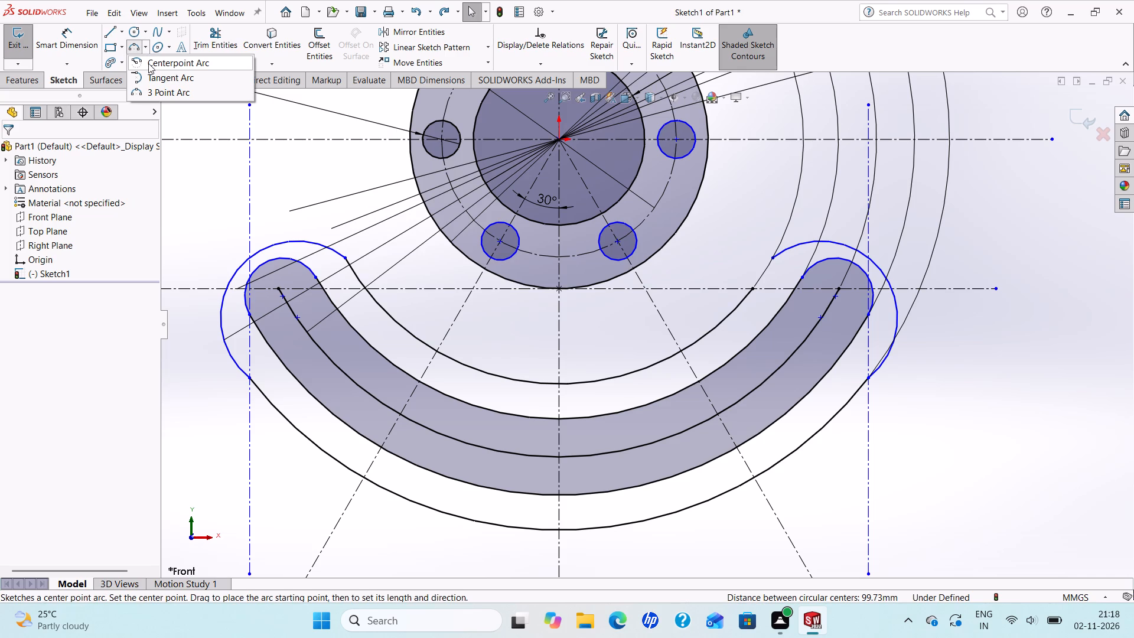
{"action": "left_click", "coordinate": [155, 91]}
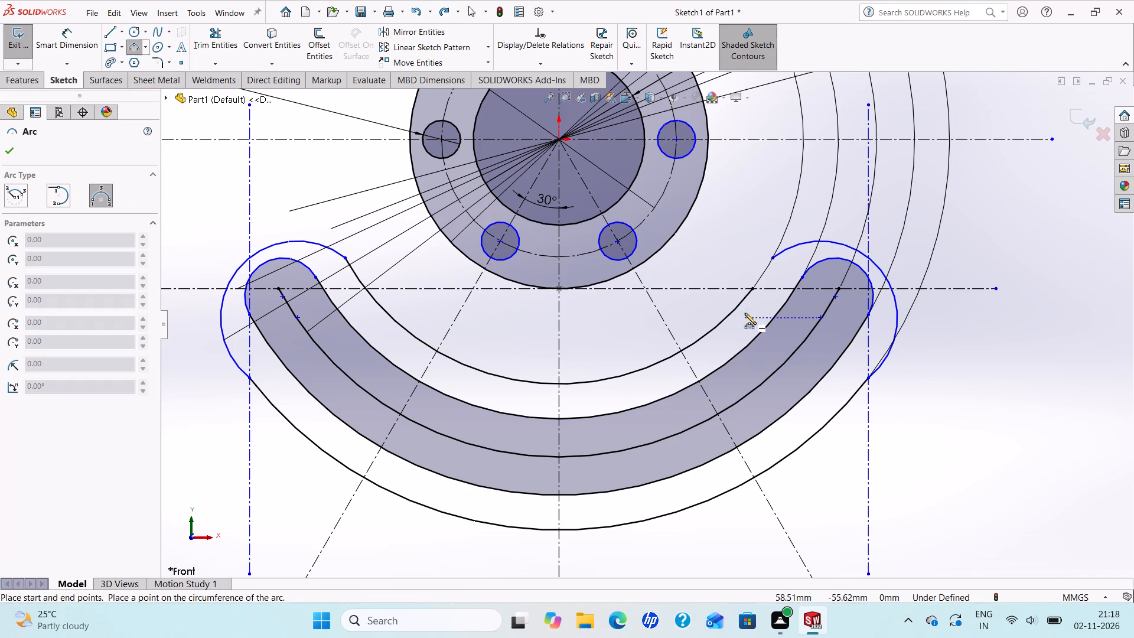
{"action": "left_click", "coordinate": [752, 286]}
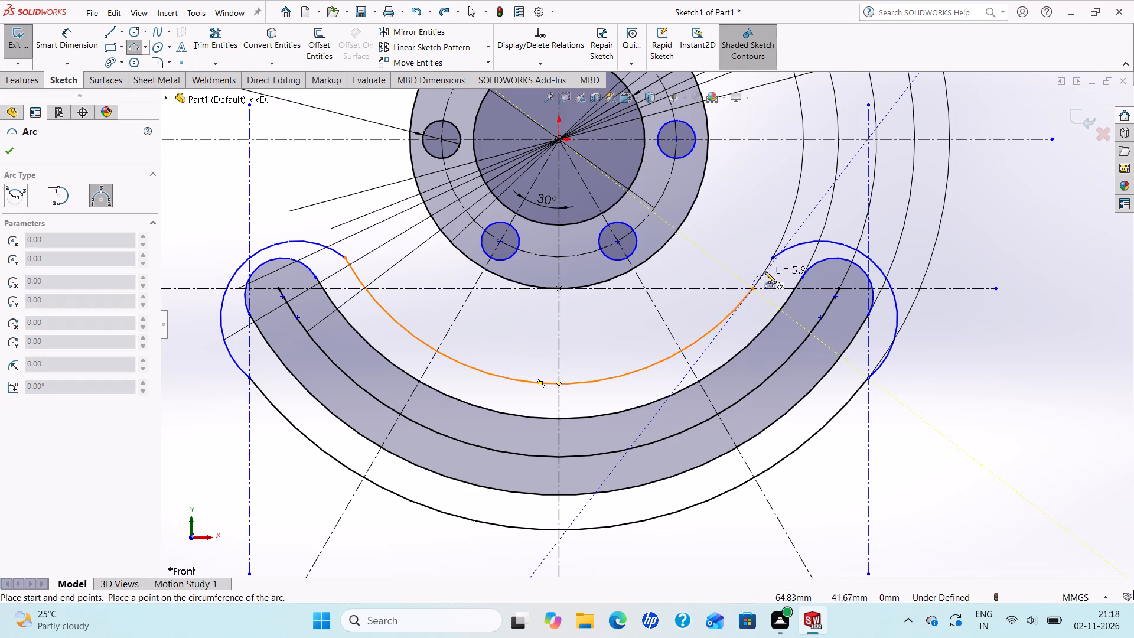
{"action": "left_click", "coordinate": [770, 260]}
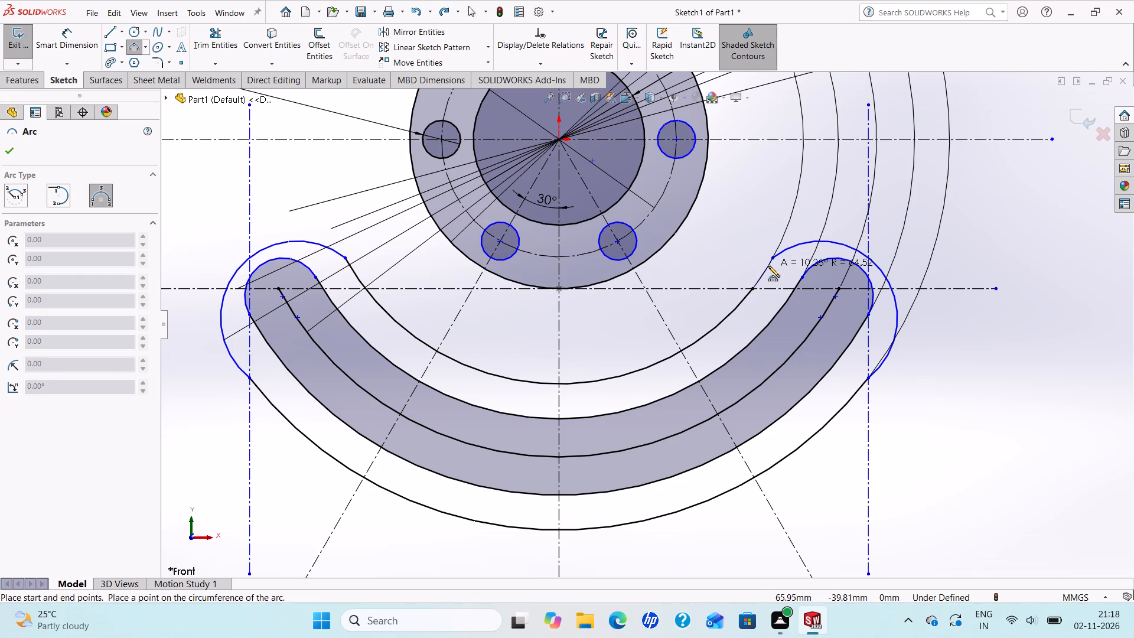
{"action": "left_click", "coordinate": [768, 266]}
{"action": "right_click", "coordinate": [768, 266]}
{"action": "left_click", "coordinate": [784, 275]}
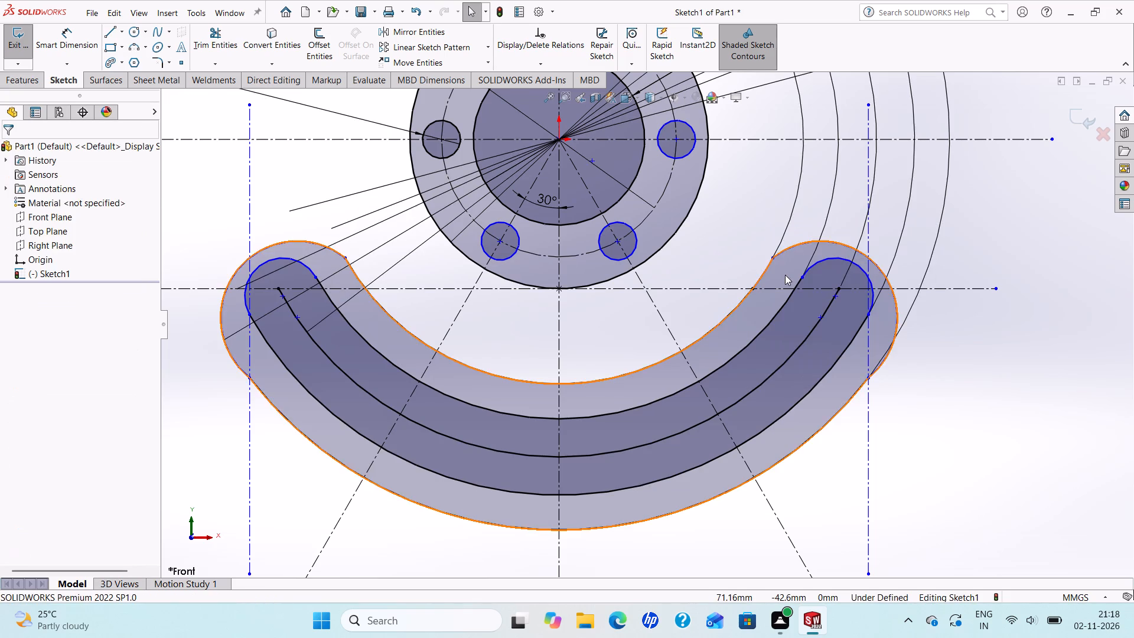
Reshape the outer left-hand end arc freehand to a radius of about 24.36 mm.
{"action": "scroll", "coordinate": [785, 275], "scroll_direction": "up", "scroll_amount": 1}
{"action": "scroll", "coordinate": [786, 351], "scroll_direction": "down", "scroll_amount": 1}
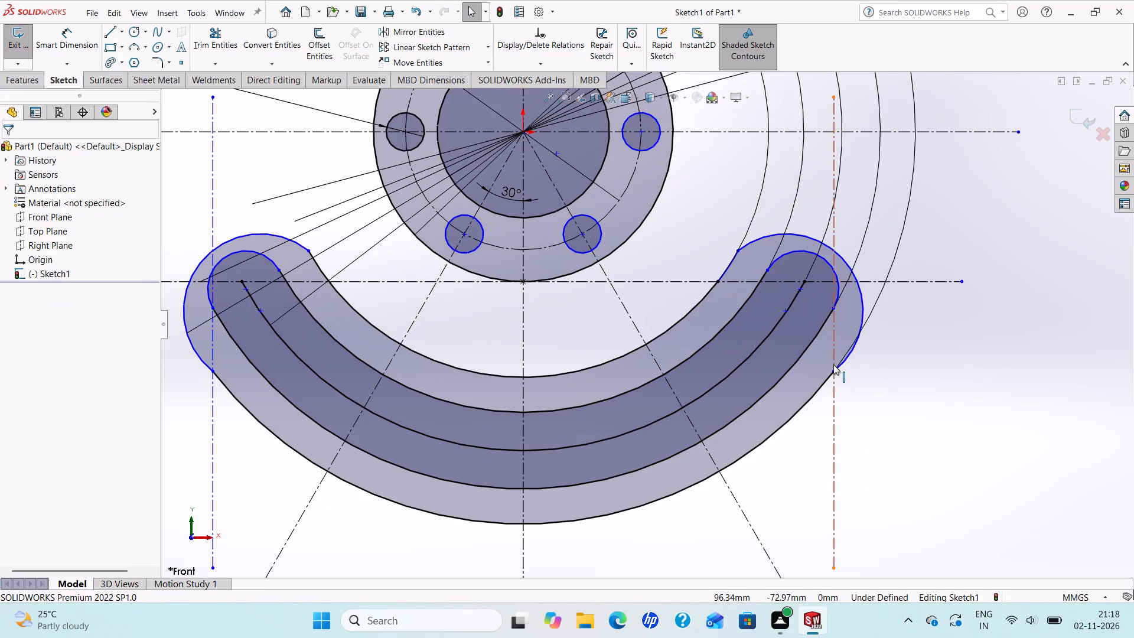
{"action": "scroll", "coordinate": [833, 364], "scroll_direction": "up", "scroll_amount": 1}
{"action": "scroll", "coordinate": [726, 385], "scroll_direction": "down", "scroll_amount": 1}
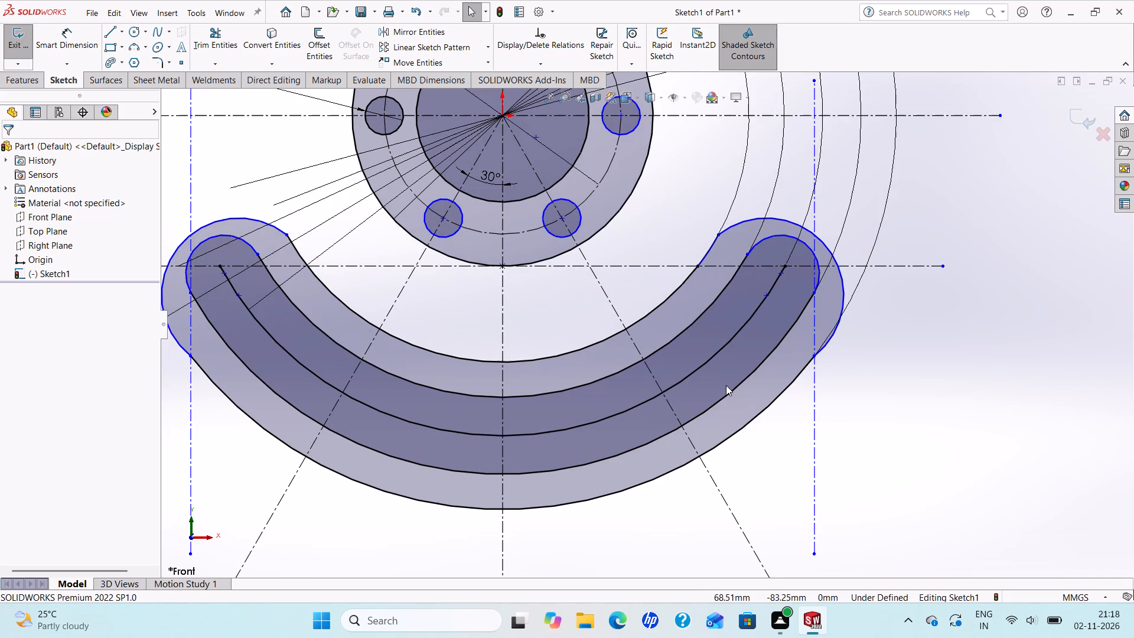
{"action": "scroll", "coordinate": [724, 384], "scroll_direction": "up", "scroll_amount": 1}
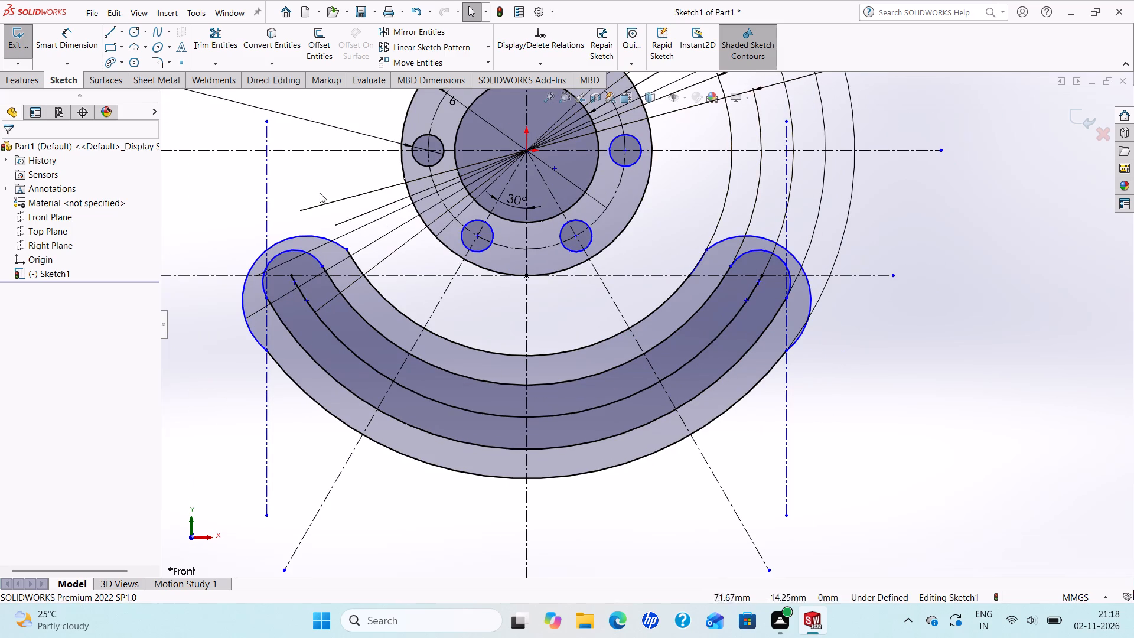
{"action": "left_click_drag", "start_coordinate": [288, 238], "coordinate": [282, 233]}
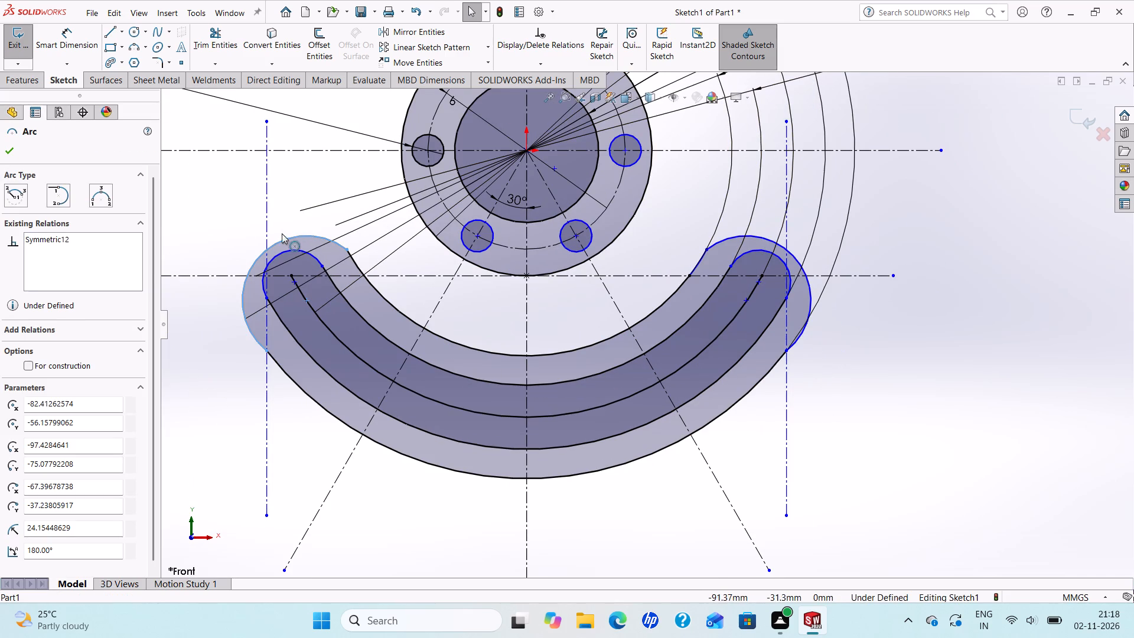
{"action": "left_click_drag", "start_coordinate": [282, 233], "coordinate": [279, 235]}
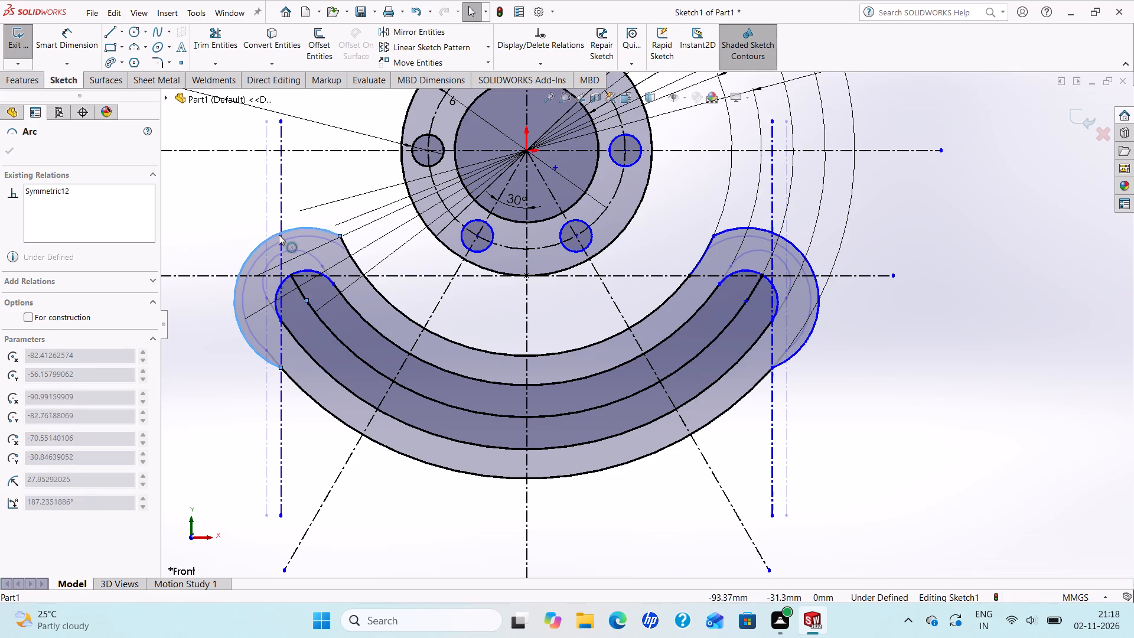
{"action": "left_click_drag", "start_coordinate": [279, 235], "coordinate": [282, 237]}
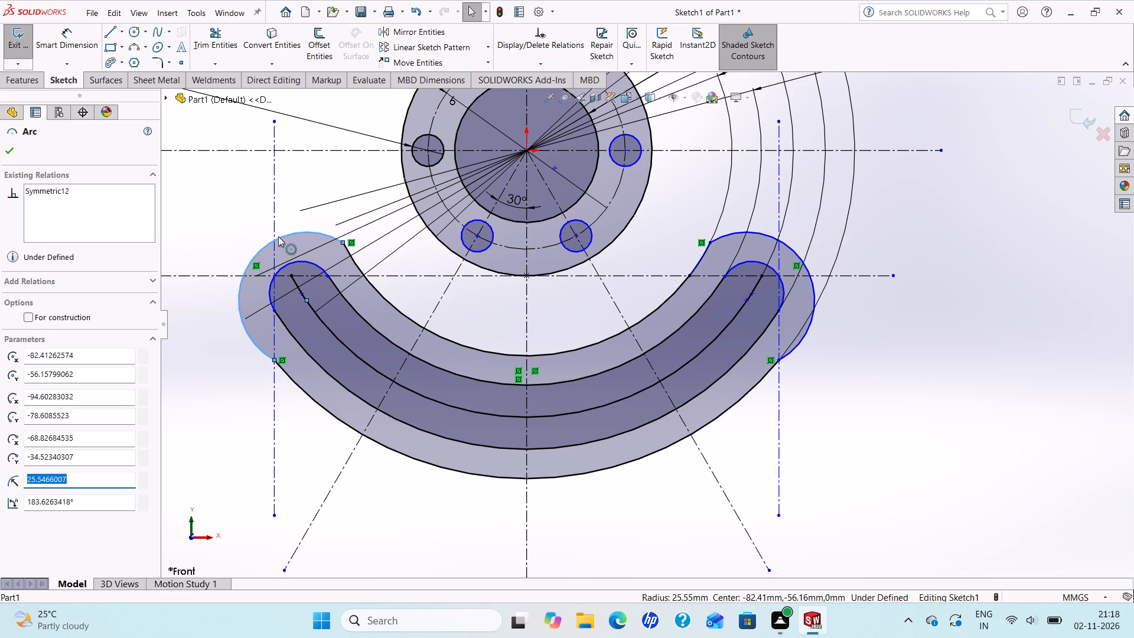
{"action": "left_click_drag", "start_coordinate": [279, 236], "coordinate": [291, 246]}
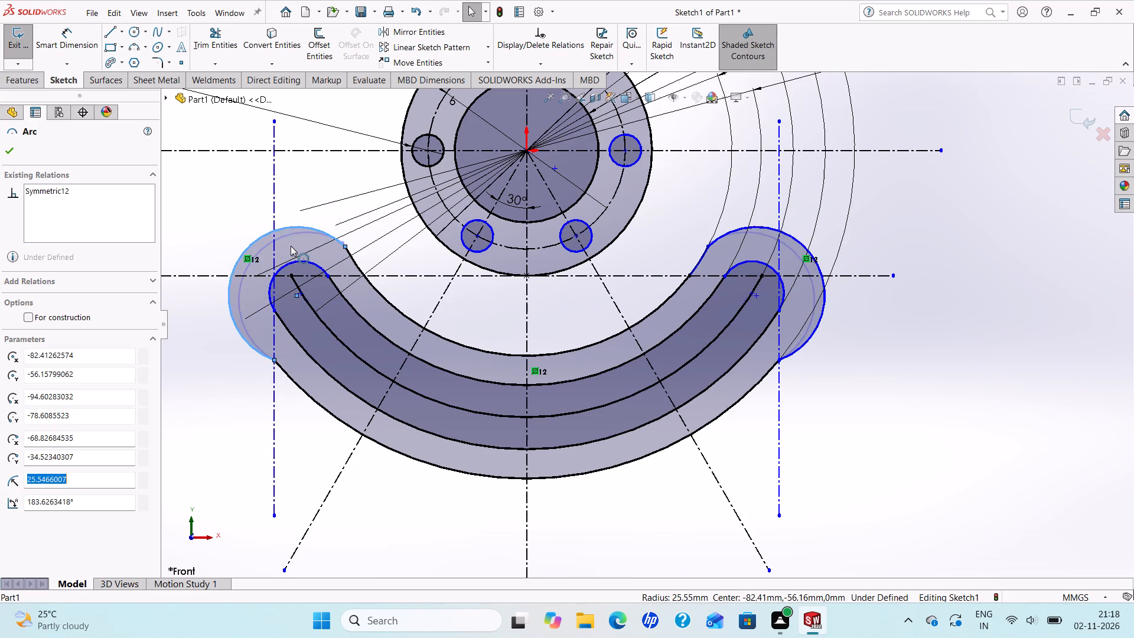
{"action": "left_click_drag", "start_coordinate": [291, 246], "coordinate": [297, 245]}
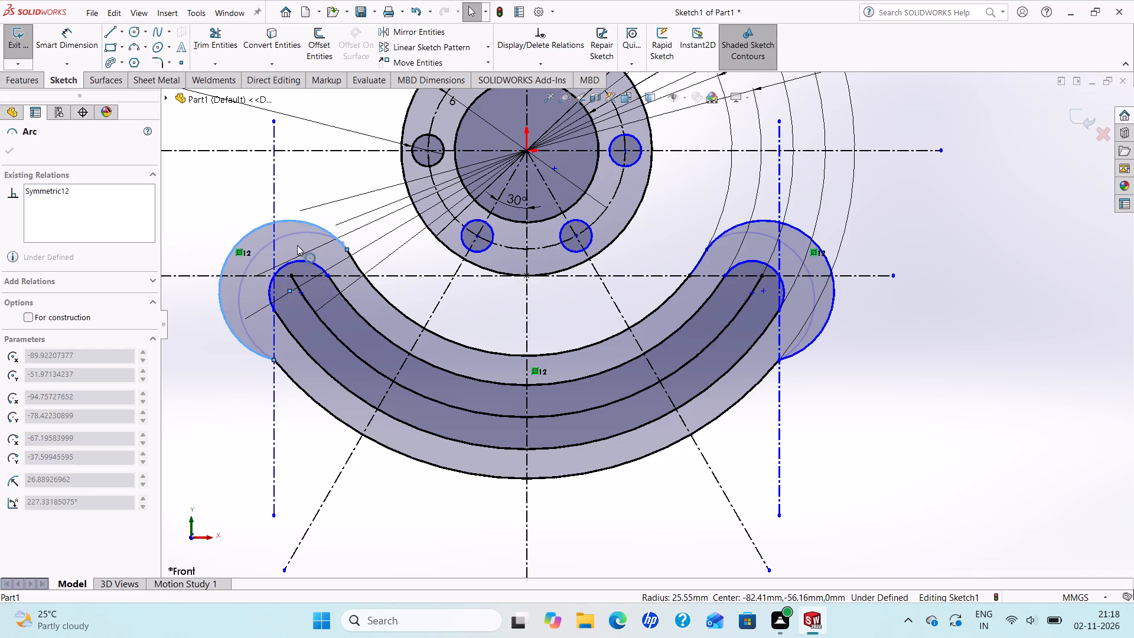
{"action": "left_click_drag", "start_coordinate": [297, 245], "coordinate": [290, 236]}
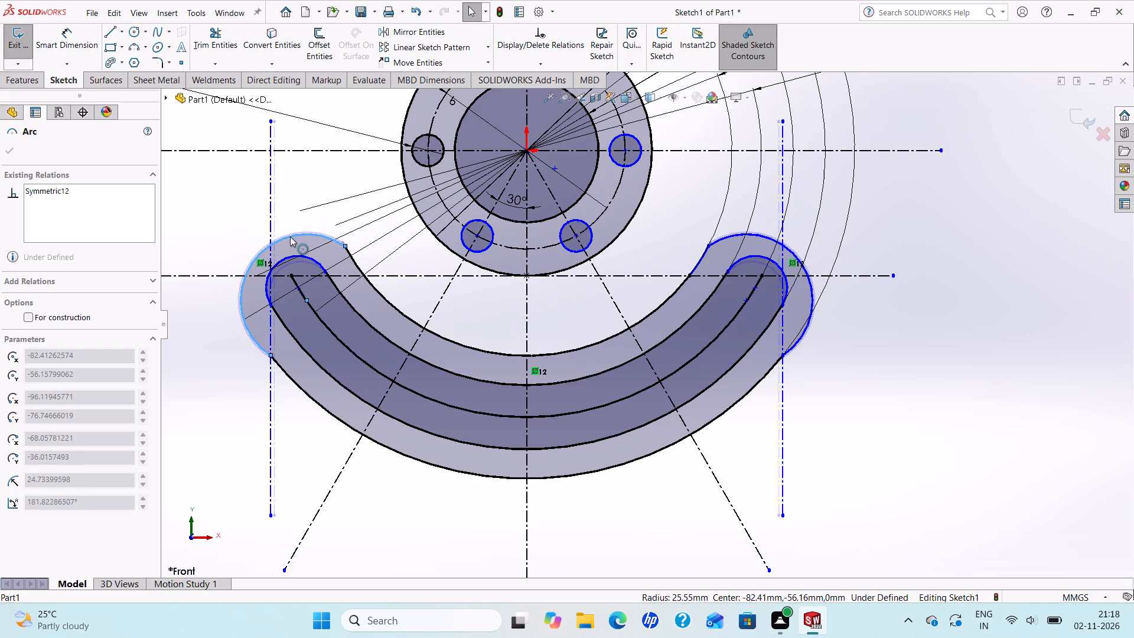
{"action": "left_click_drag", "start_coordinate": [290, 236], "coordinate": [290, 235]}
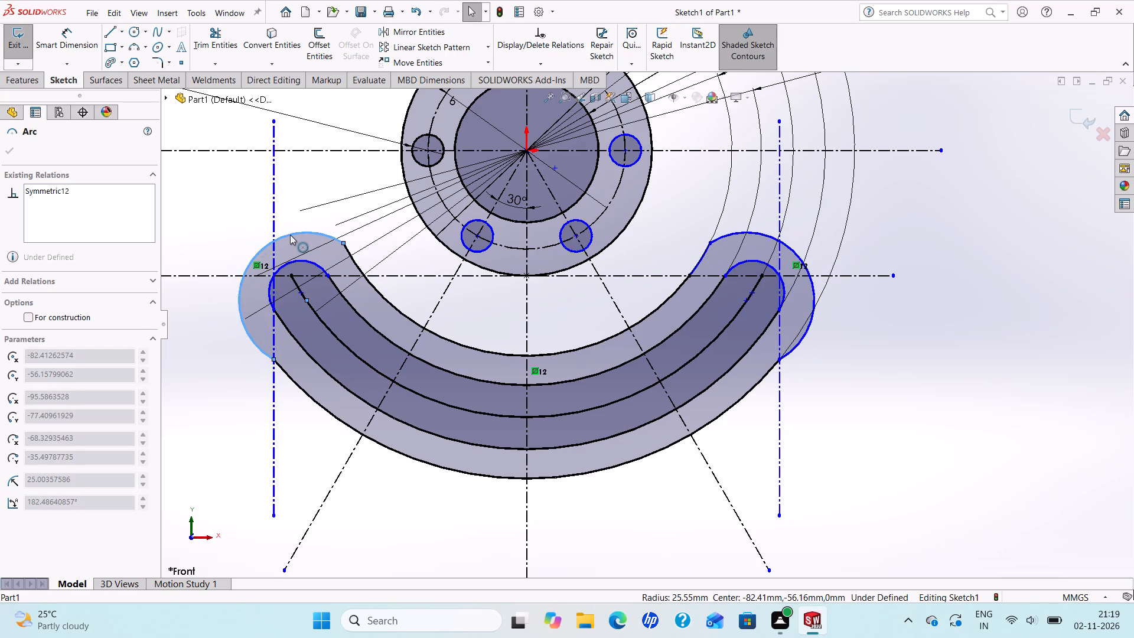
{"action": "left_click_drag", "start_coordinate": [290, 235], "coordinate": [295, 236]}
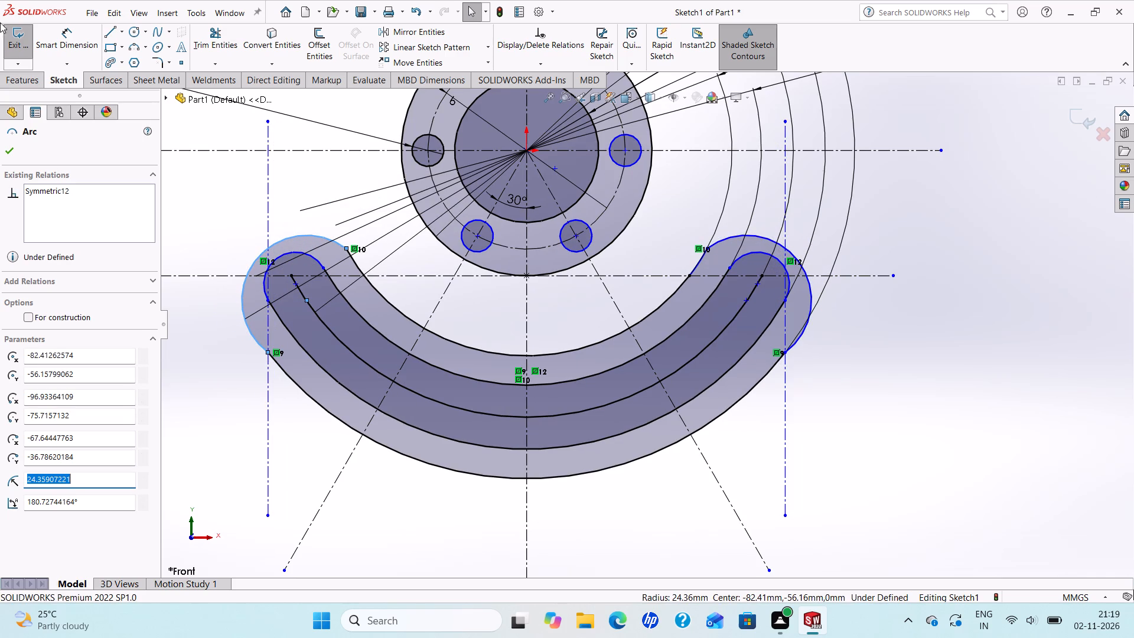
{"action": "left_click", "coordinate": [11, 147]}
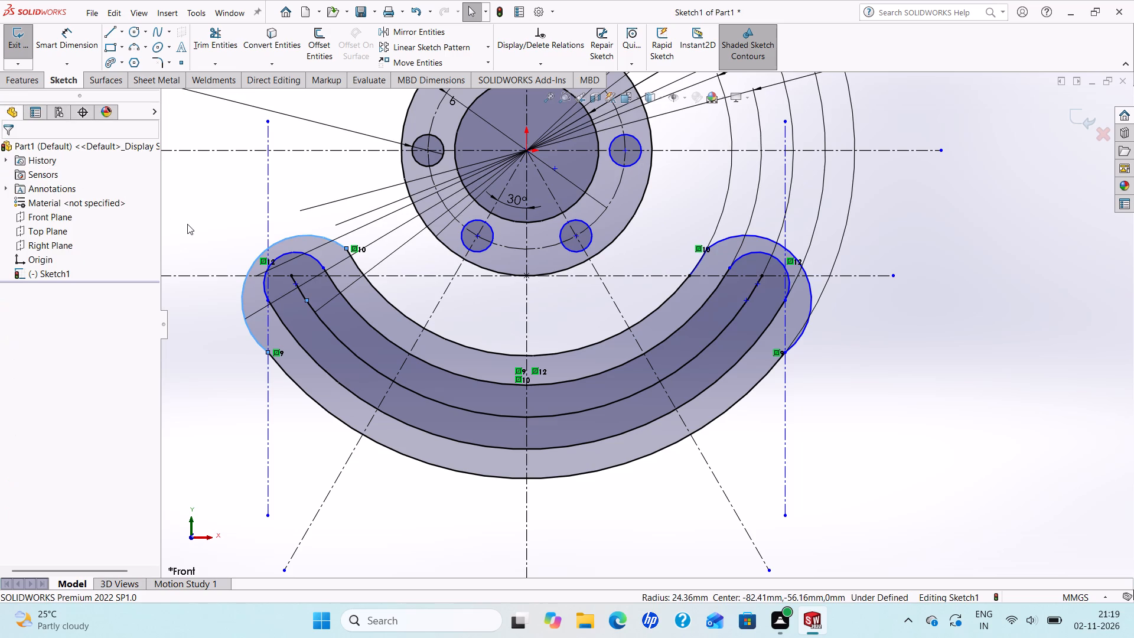
Reshape the outer right-hand end arc freehand to a radius of about 25.71 mm.
{"action": "scroll", "coordinate": [188, 223], "scroll_direction": "up", "scroll_amount": 1}
{"action": "scroll", "coordinate": [510, 276], "scroll_direction": "down", "scroll_amount": 1}
{"action": "scroll", "coordinate": [510, 274], "scroll_direction": "up", "scroll_amount": 1}
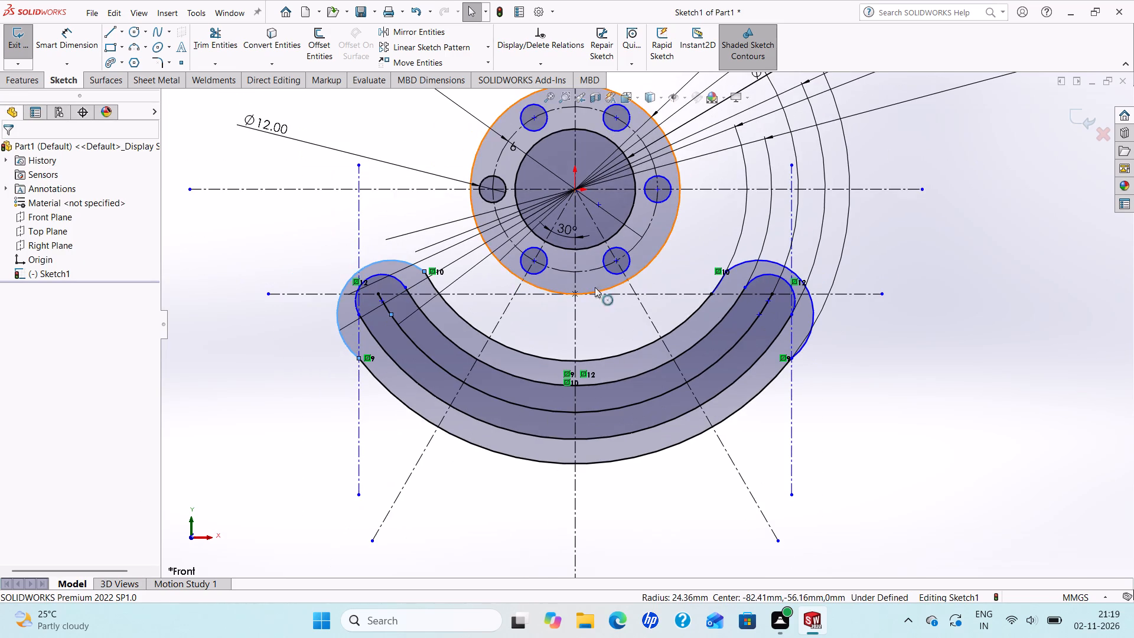
{"action": "scroll", "coordinate": [700, 320], "scroll_direction": "down", "scroll_amount": 1}
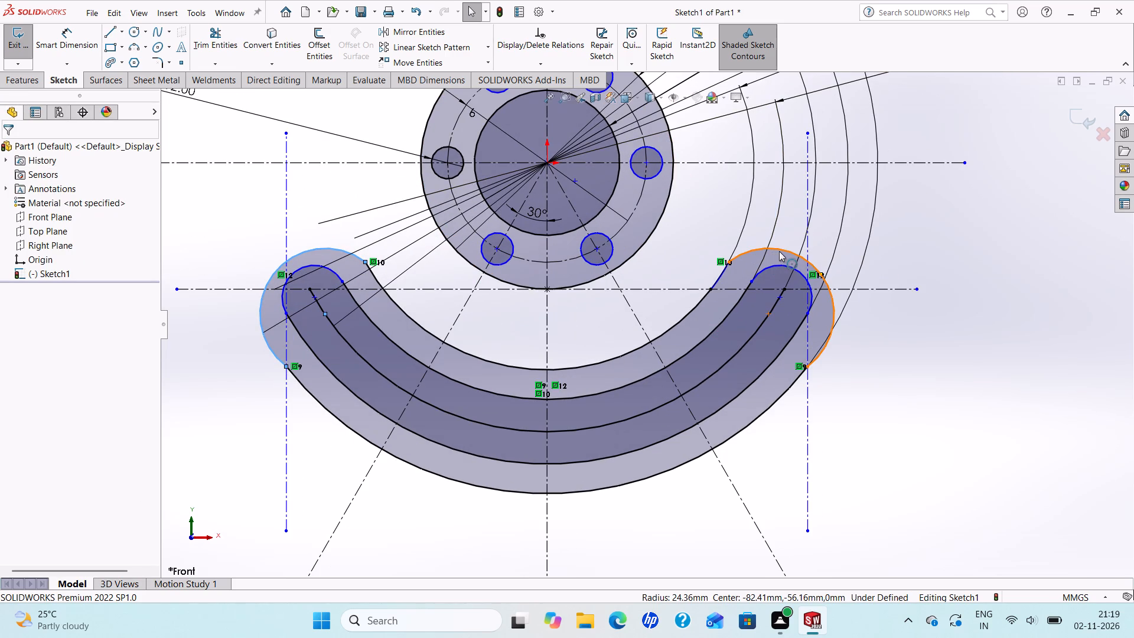
{"action": "left_click", "coordinate": [790, 250]}
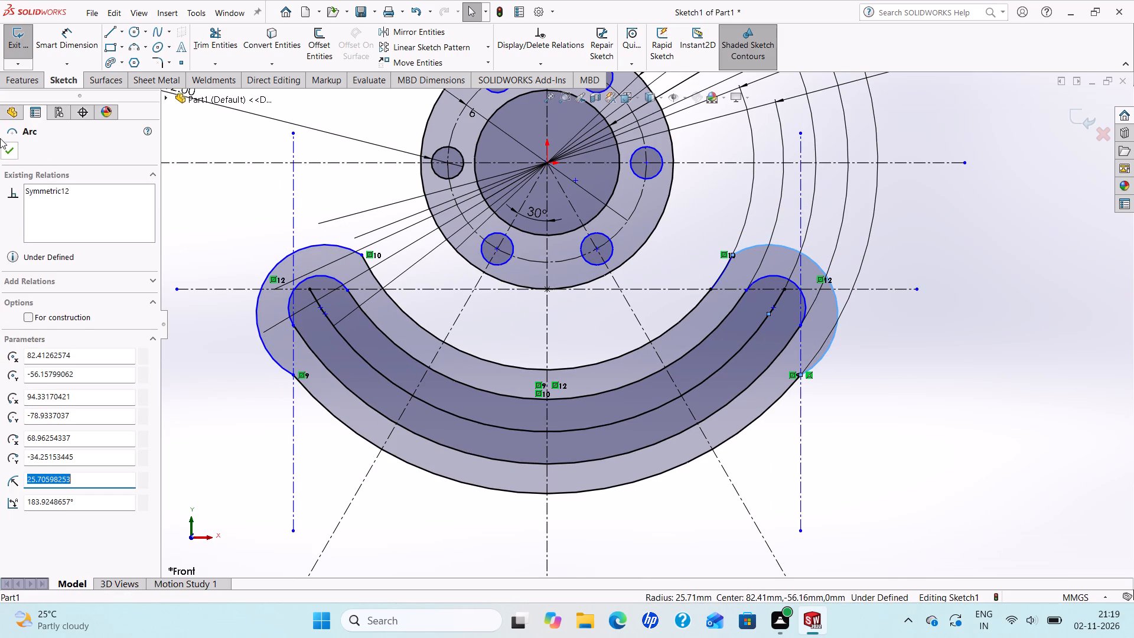
{"action": "left_click", "coordinate": [12, 144]}
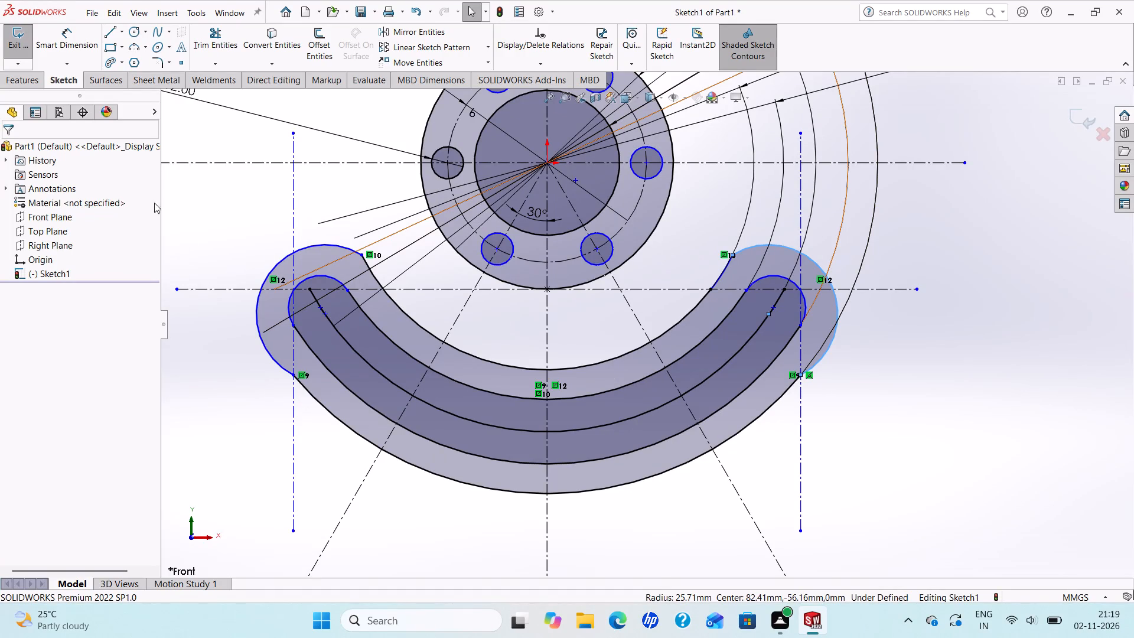
Draw a vertical line about 37.38 mm long from inside the flange ring down across the inner curved arc, right of the centerline.
{"action": "left_click", "coordinate": [109, 33]}
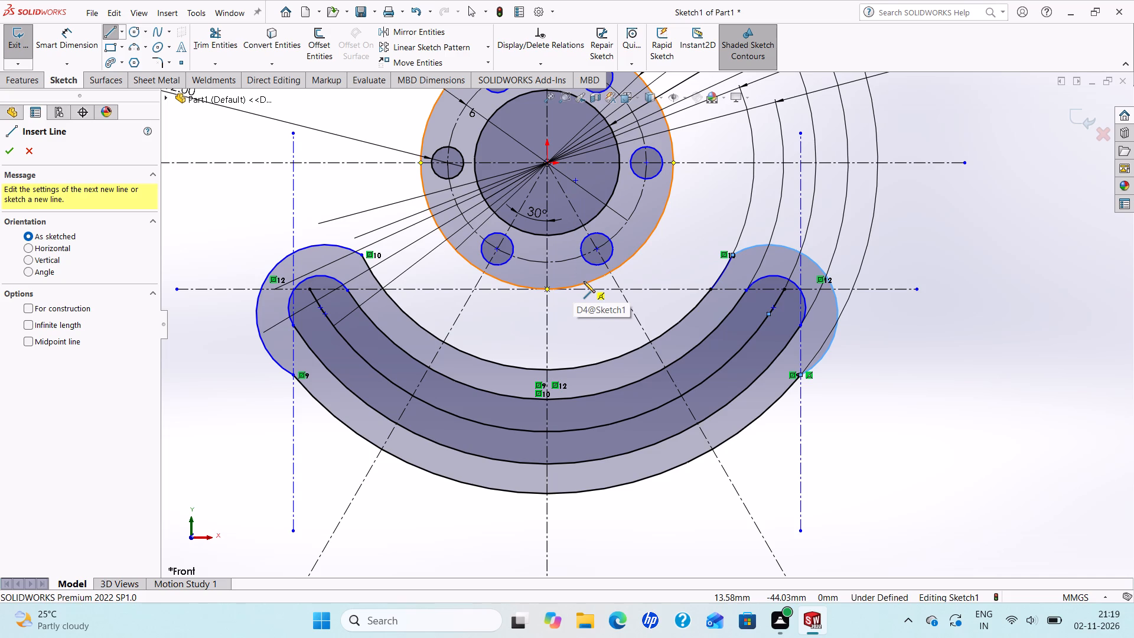
{"action": "scroll", "coordinate": [584, 281], "scroll_direction": "down", "scroll_amount": 2}
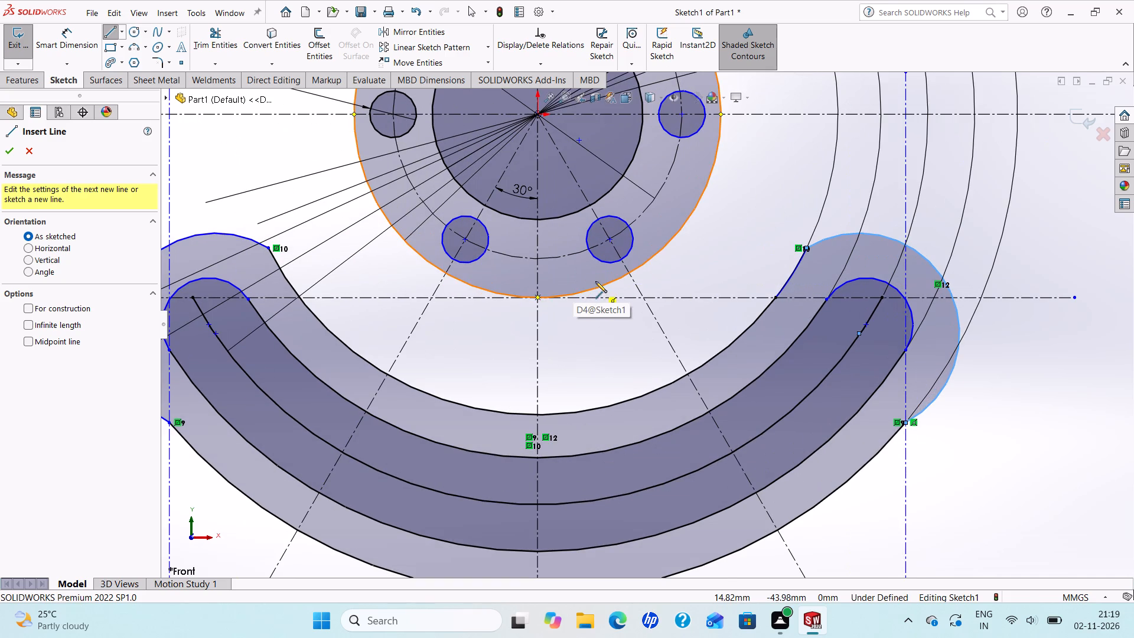
{"action": "left_click", "coordinate": [593, 273]}
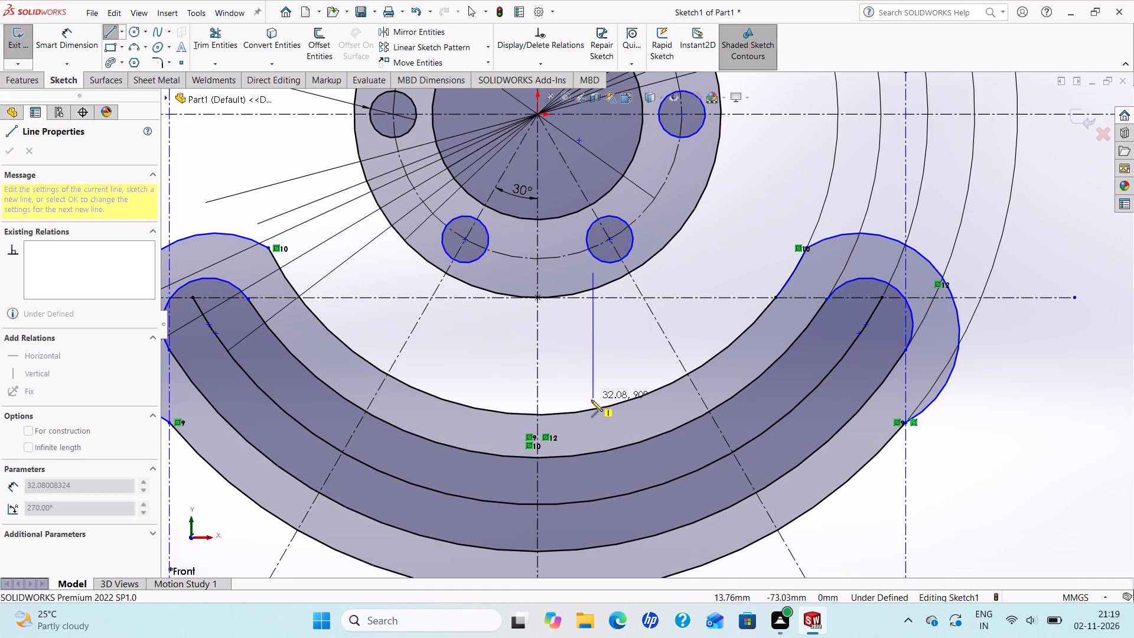
{"action": "left_click", "coordinate": [591, 419]}
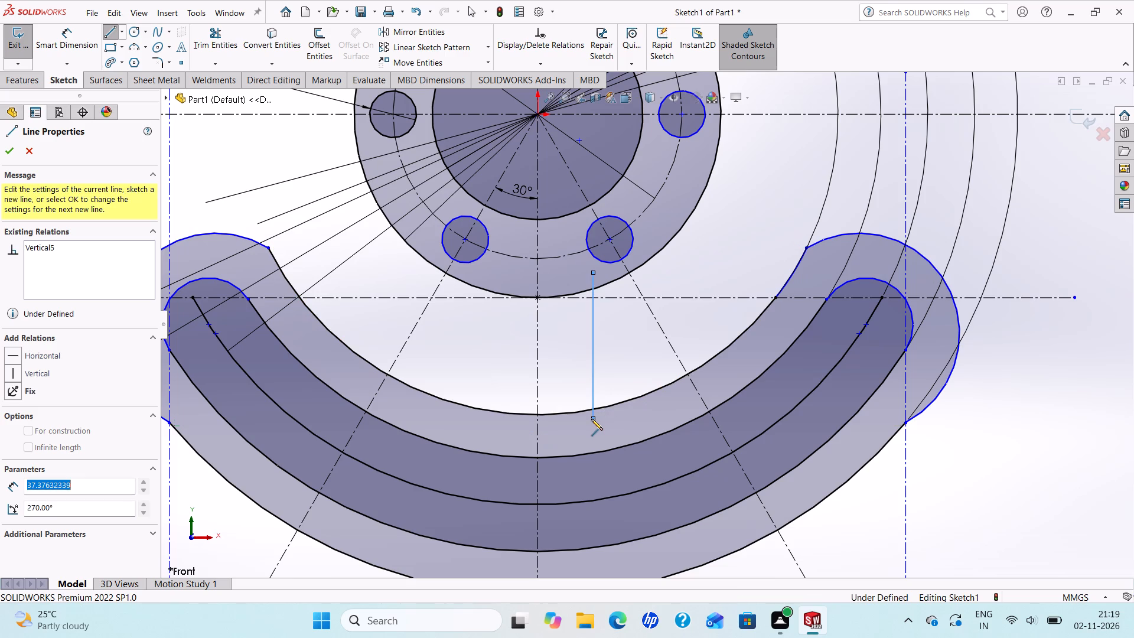
{"action": "right_click", "coordinate": [591, 419]}
{"action": "left_click", "coordinate": [608, 427]}
Dimension the new vertical line 18 mm from the vertical centerline.
{"action": "scroll", "coordinate": [605, 419], "scroll_direction": "up", "scroll_amount": 2}
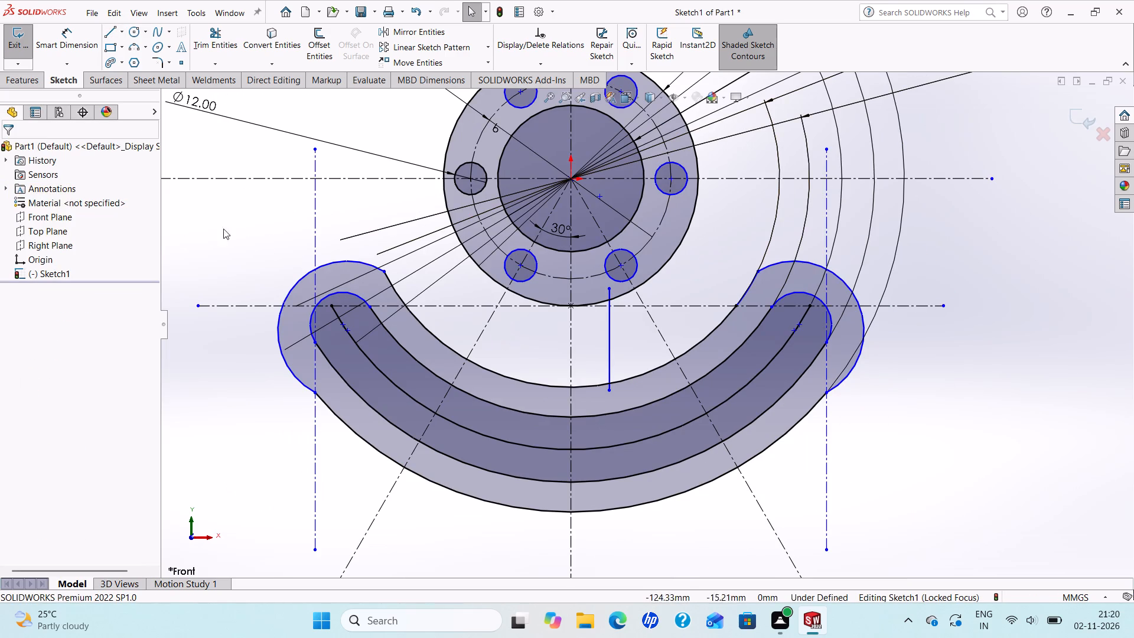
{"action": "left_click", "coordinate": [58, 51]}
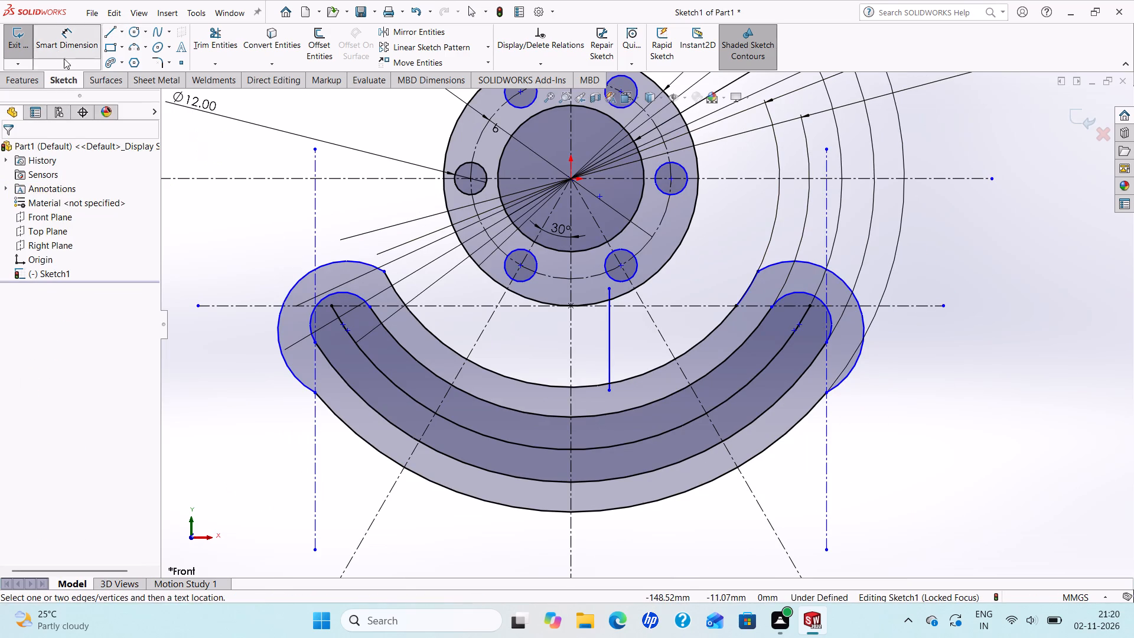
{"action": "left_click", "coordinate": [571, 333]}
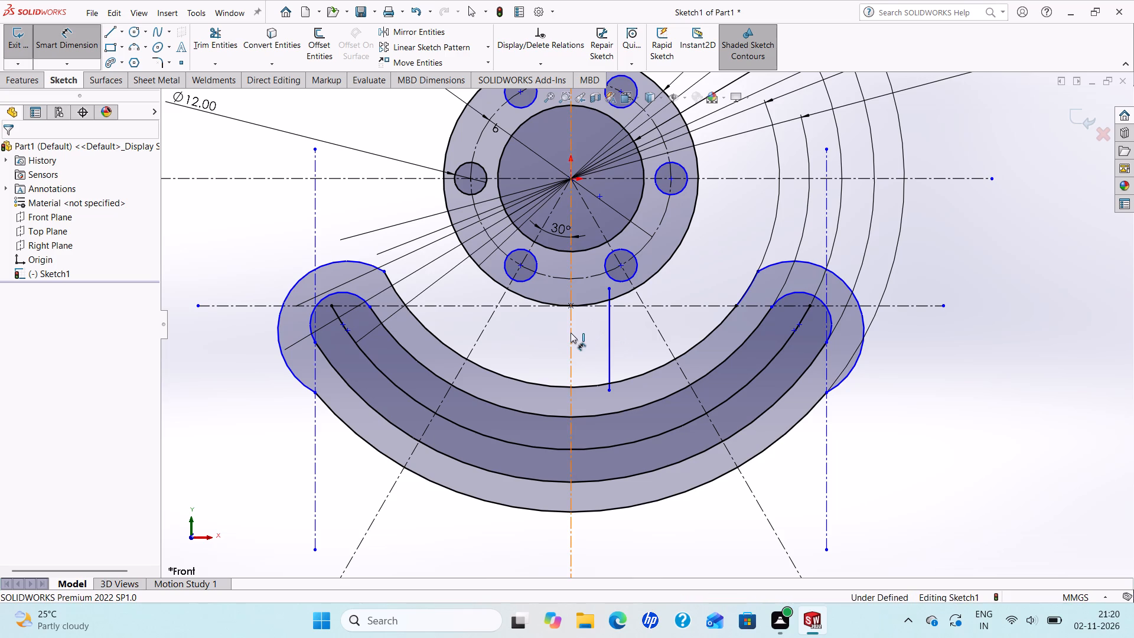
{"action": "left_click", "coordinate": [608, 337]}
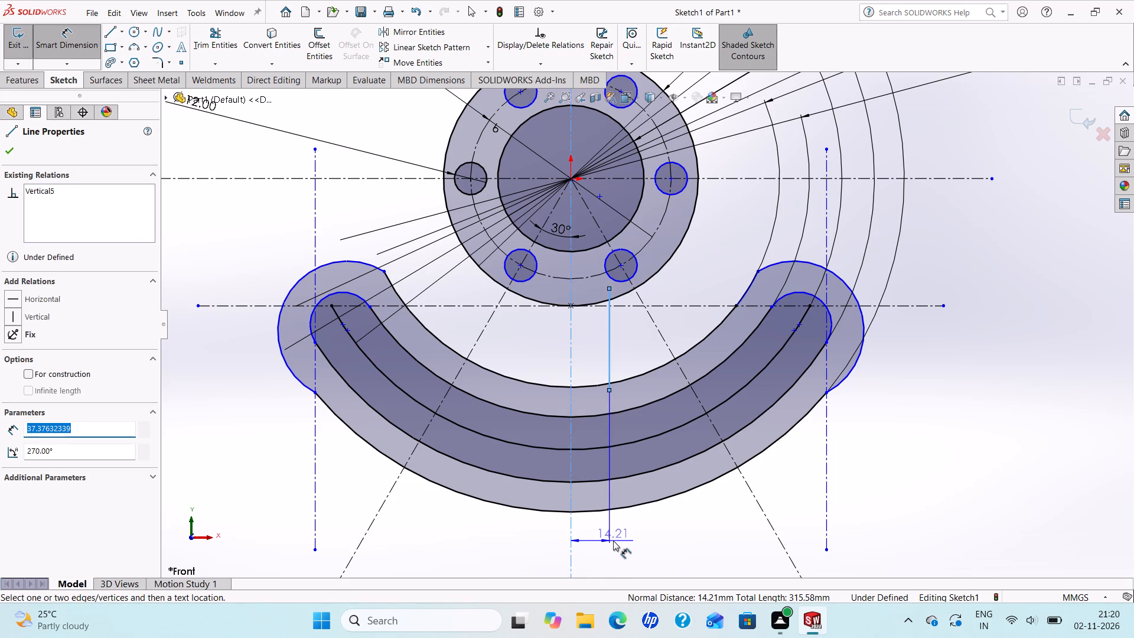
{"action": "left_click", "coordinate": [613, 541]}
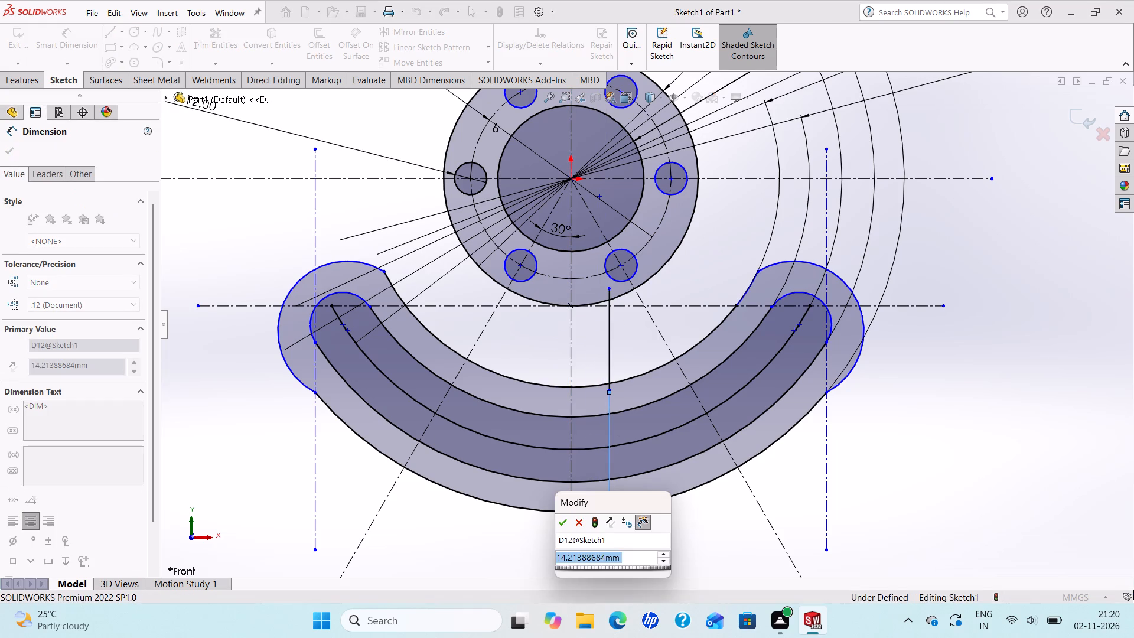
{"action": "type", "text": "18"}
{"action": "key", "text": "Return"}
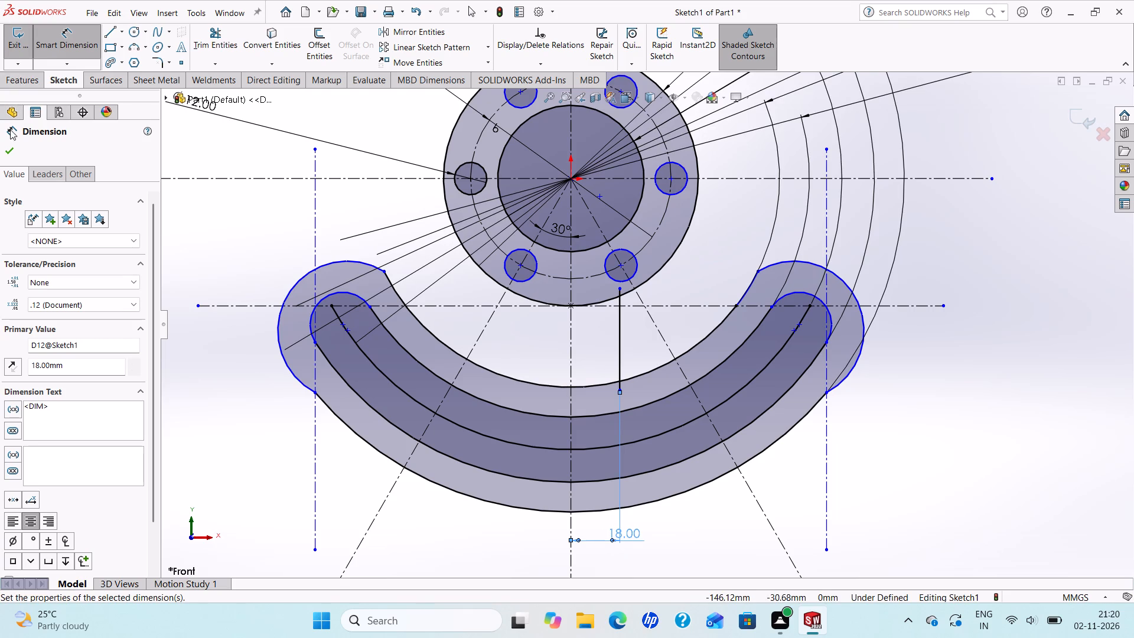
{"action": "left_click", "coordinate": [13, 154]}
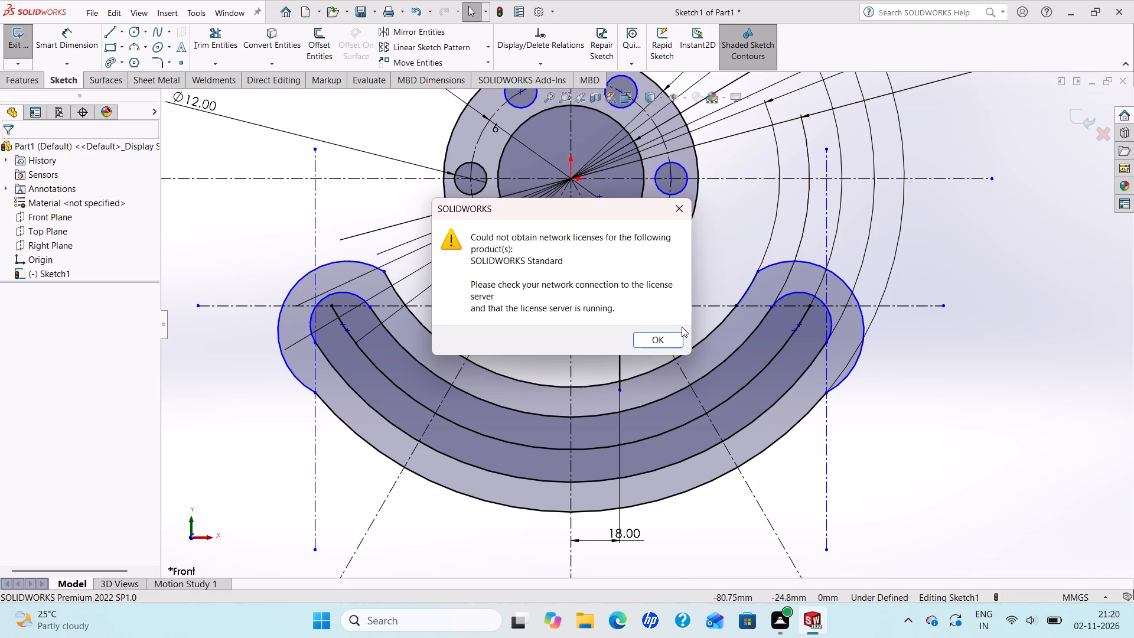
{"action": "left_click", "coordinate": [651, 341]}
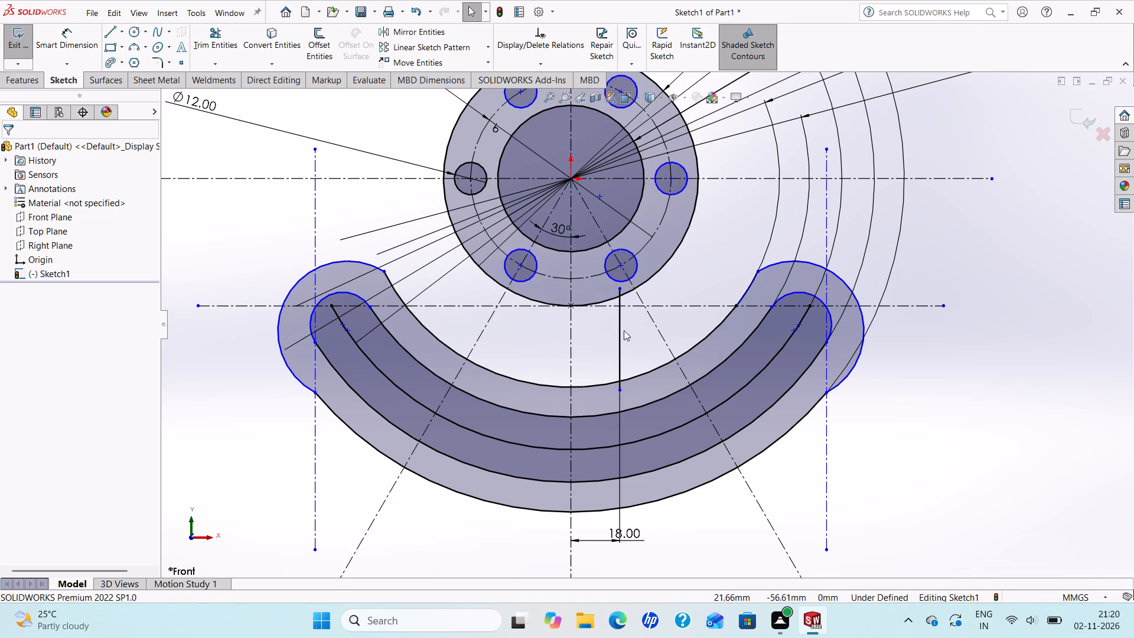
Mirror the vertical line below the flange ring about the vertical centerline.
{"action": "left_click", "coordinate": [402, 29]}
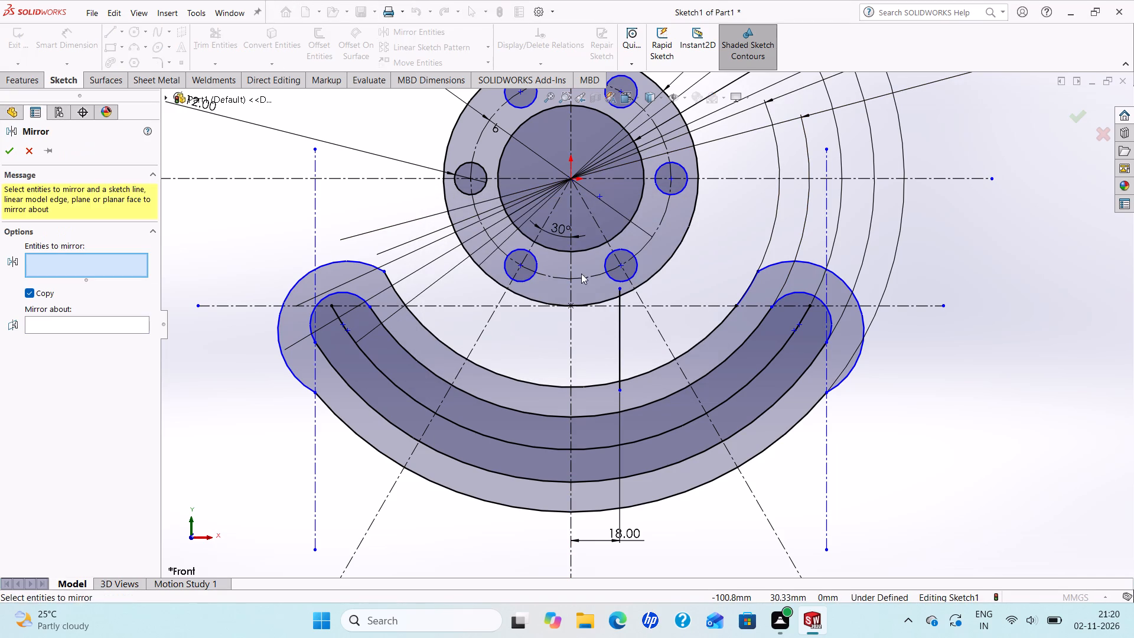
{"action": "left_click", "coordinate": [621, 327]}
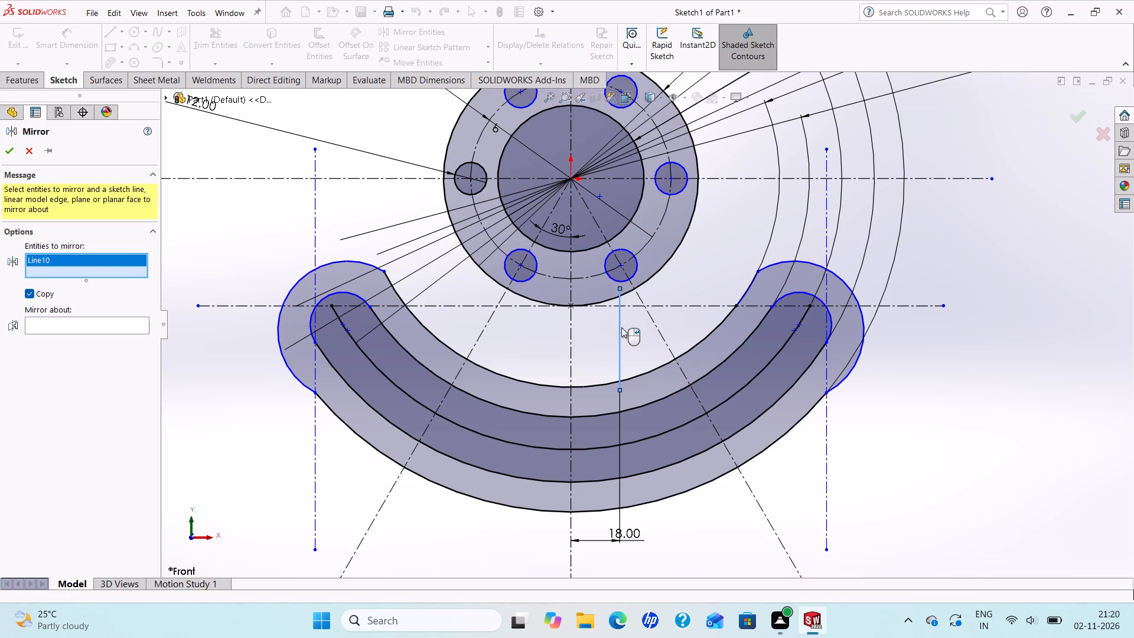
{"action": "left_click", "coordinate": [571, 328]}
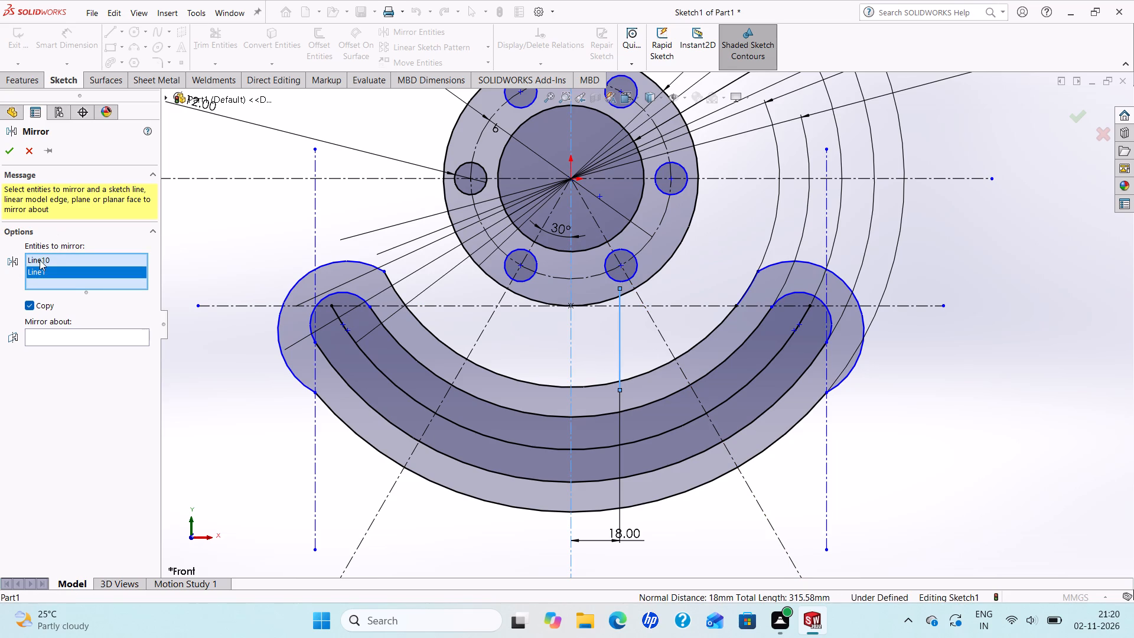
{"action": "right_click", "coordinate": [37, 267]}
{"action": "left_click", "coordinate": [45, 283]}
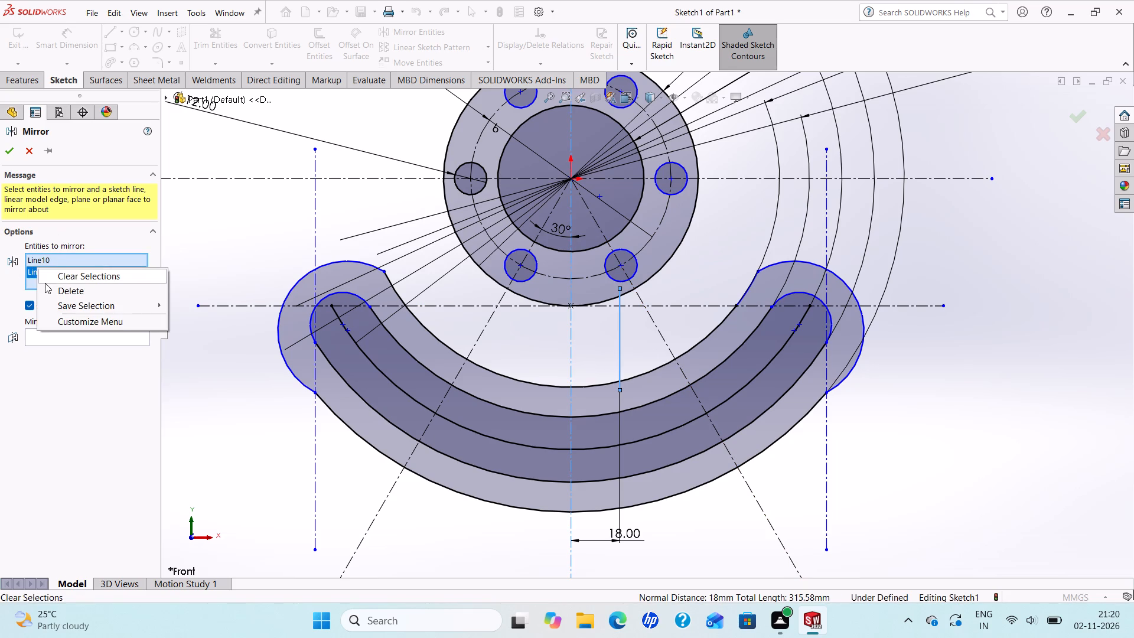
{"action": "left_click", "coordinate": [620, 335]}
{"action": "left_click", "coordinate": [37, 320]}
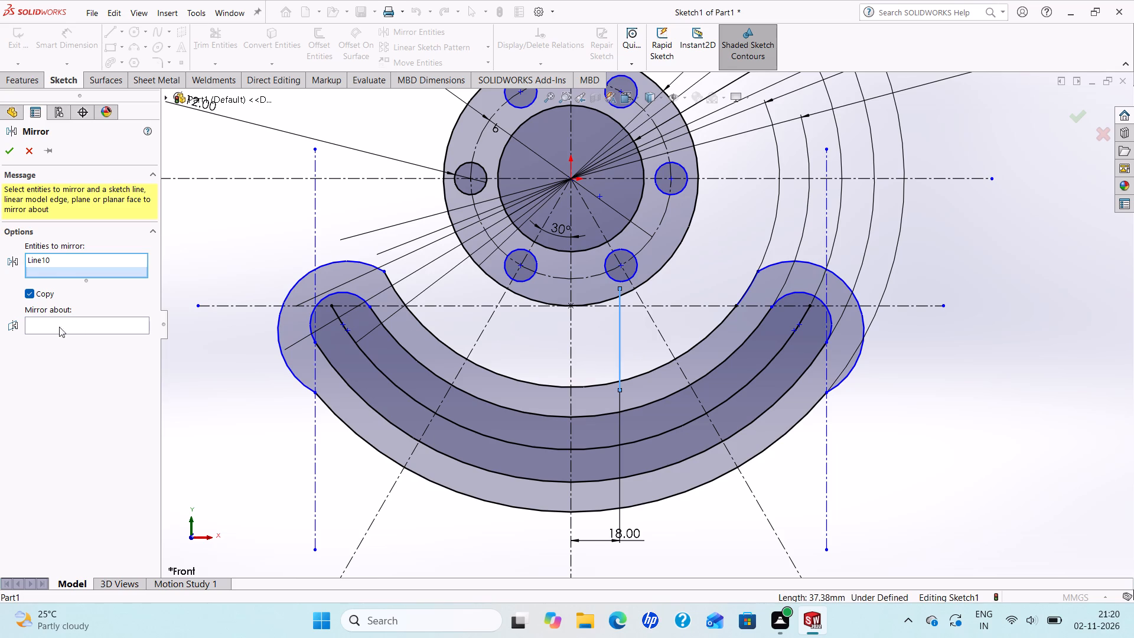
{"action": "left_click", "coordinate": [572, 333]}
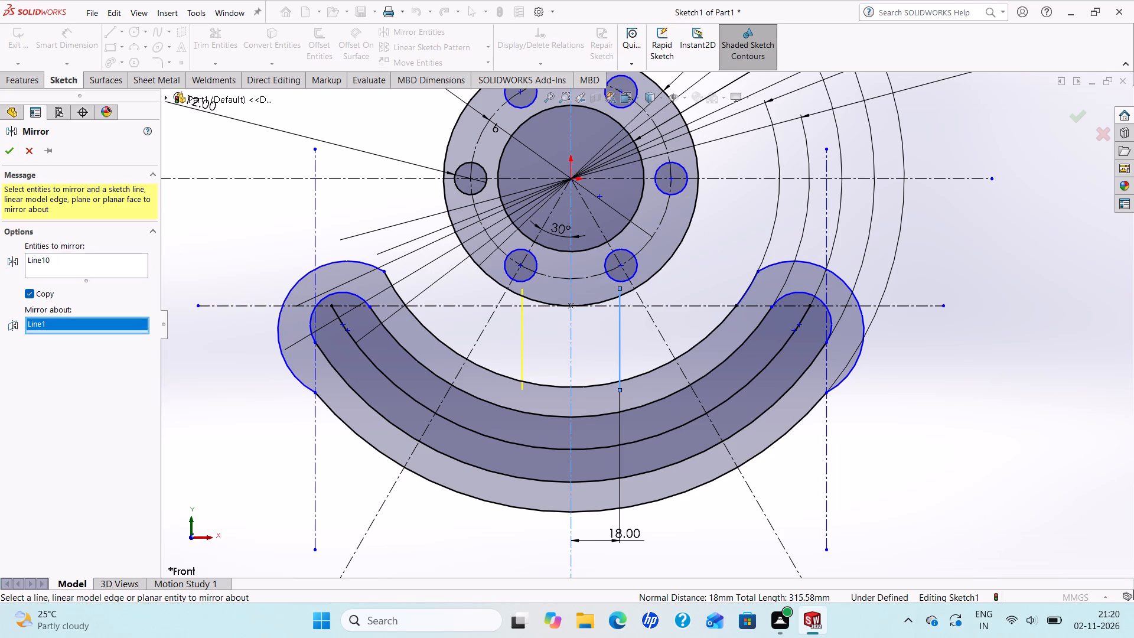
{"action": "left_click", "coordinate": [8, 155]}
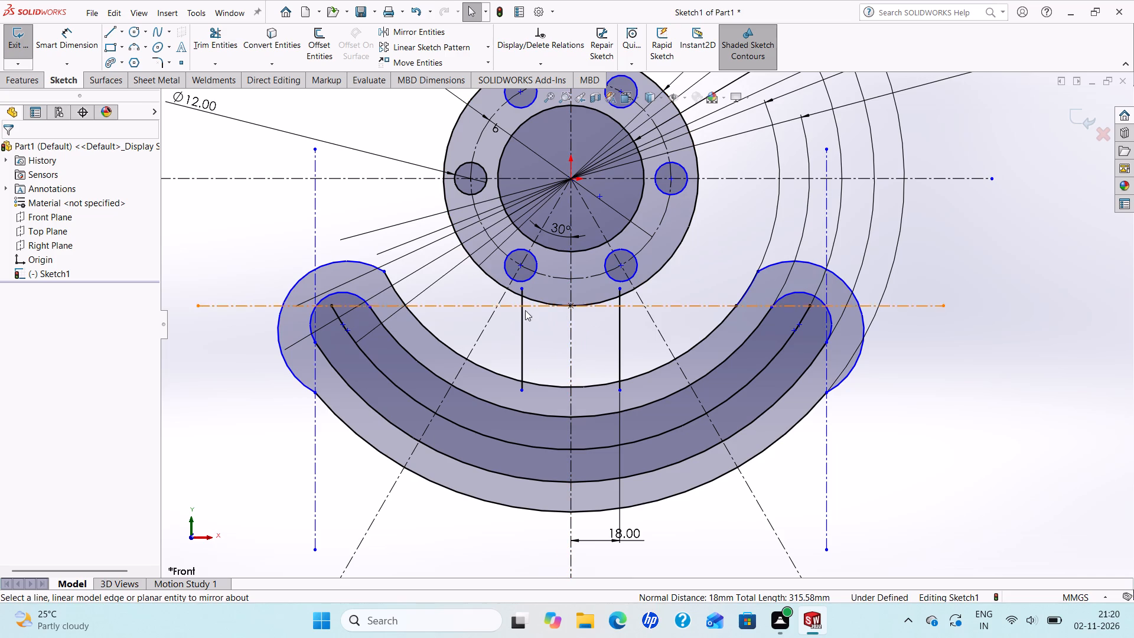
Add a Vertical relation to the mirrored line, and apply Vertical to both connecting lines together.
{"action": "left_click", "coordinate": [524, 325], "text": "ctrl"}
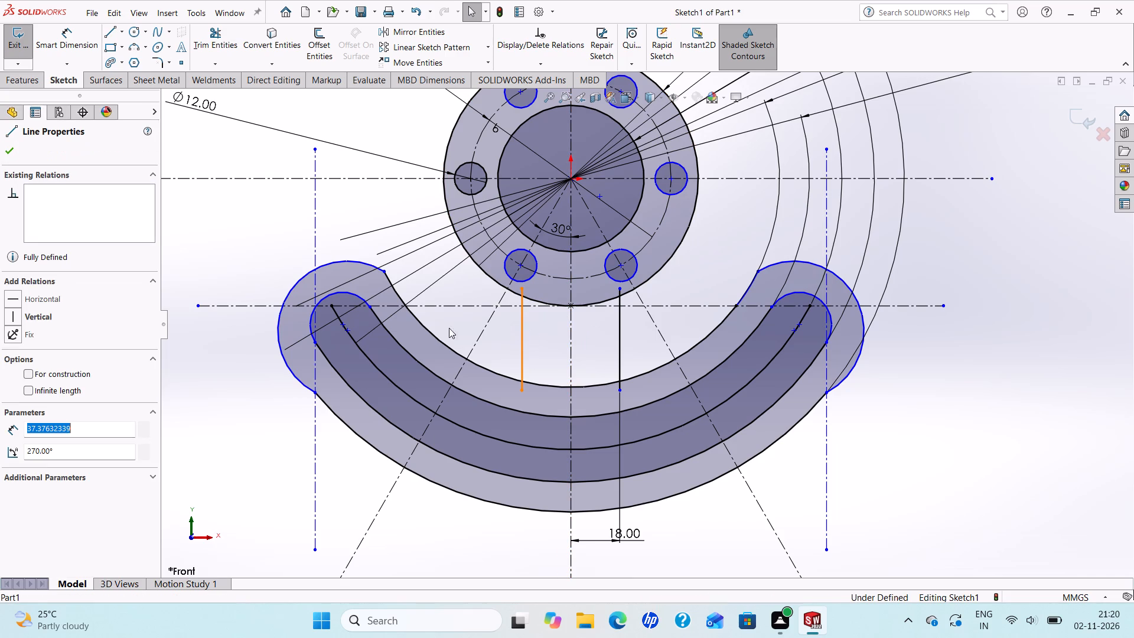
{"action": "left_click", "coordinate": [9, 312]}
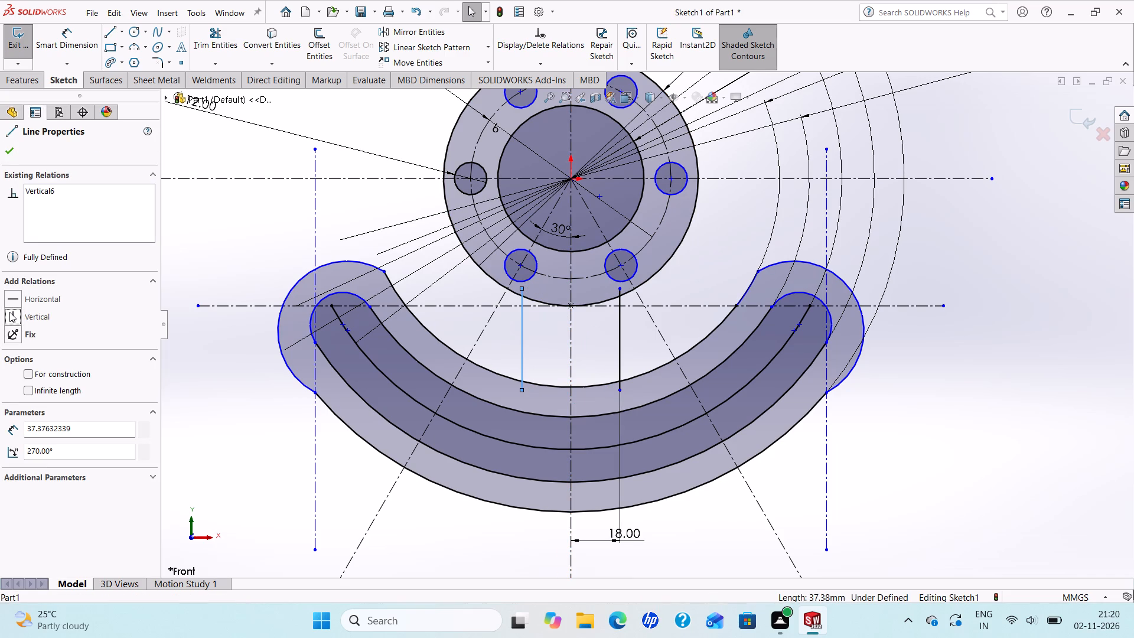
{"action": "left_click", "coordinate": [6, 145]}
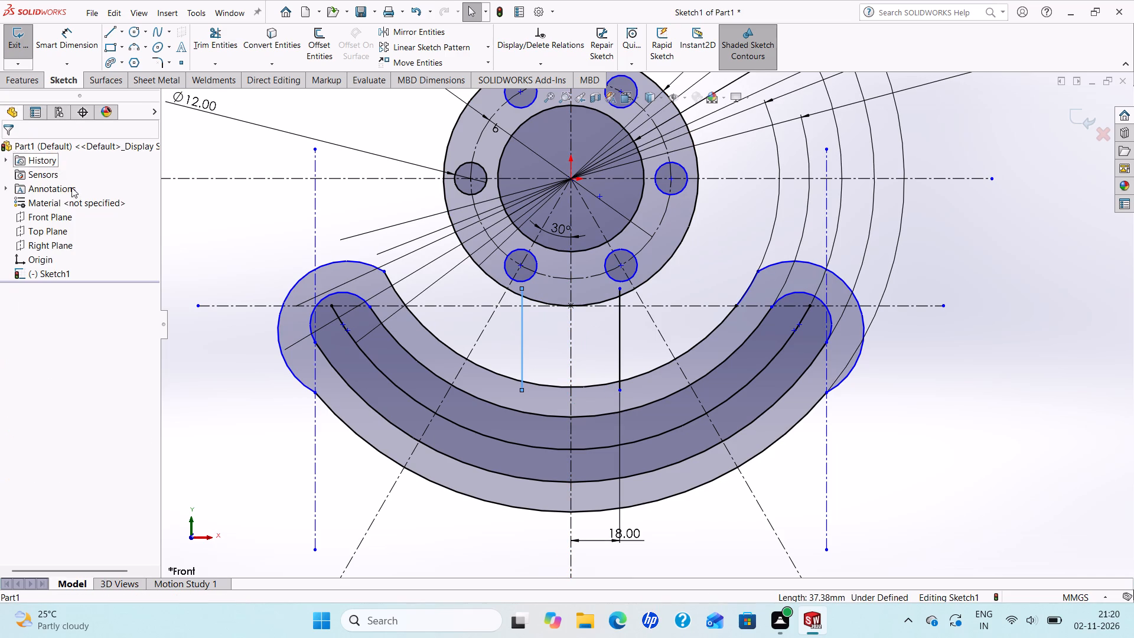
{"action": "left_click", "coordinate": [621, 328], "text": "ctrl"}
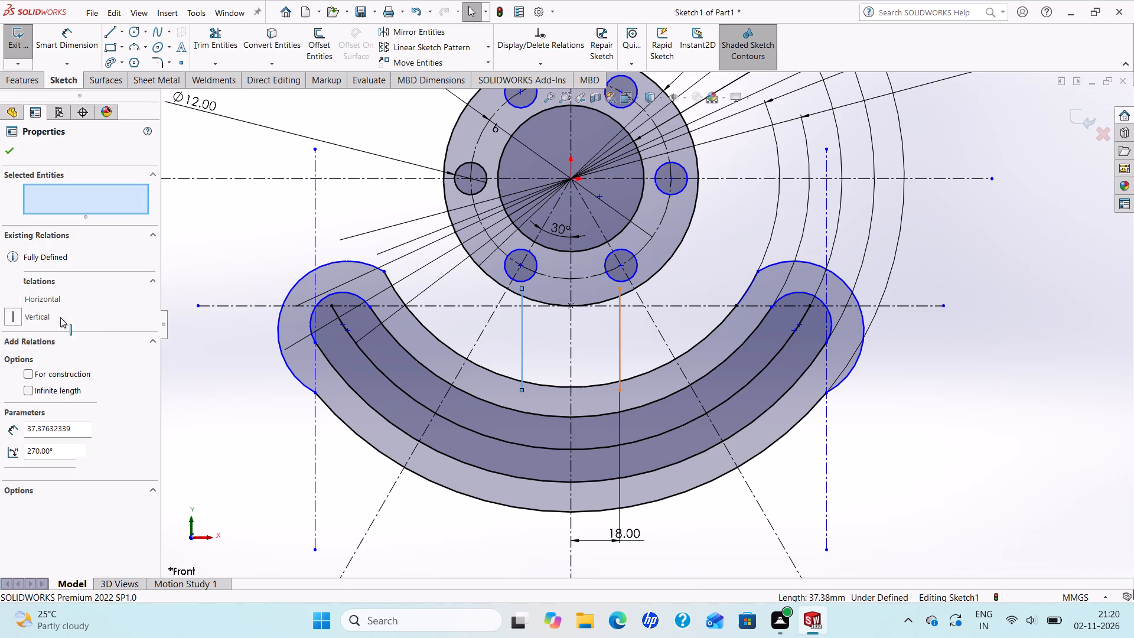
{"action": "left_click", "coordinate": [11, 375]}
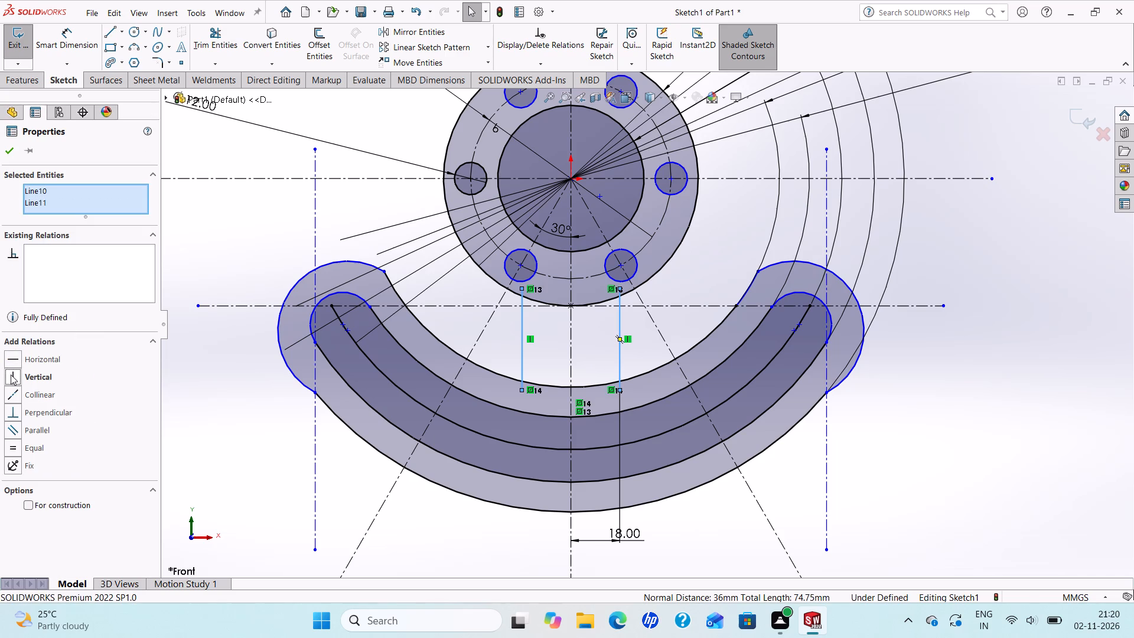
{"action": "left_click", "coordinate": [4, 159]}
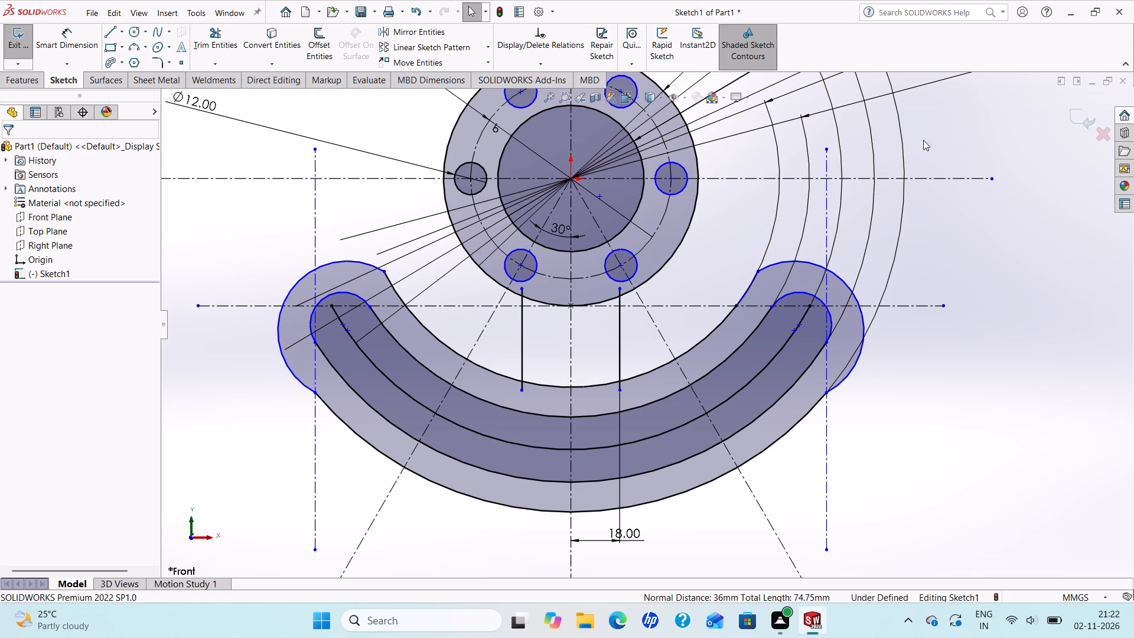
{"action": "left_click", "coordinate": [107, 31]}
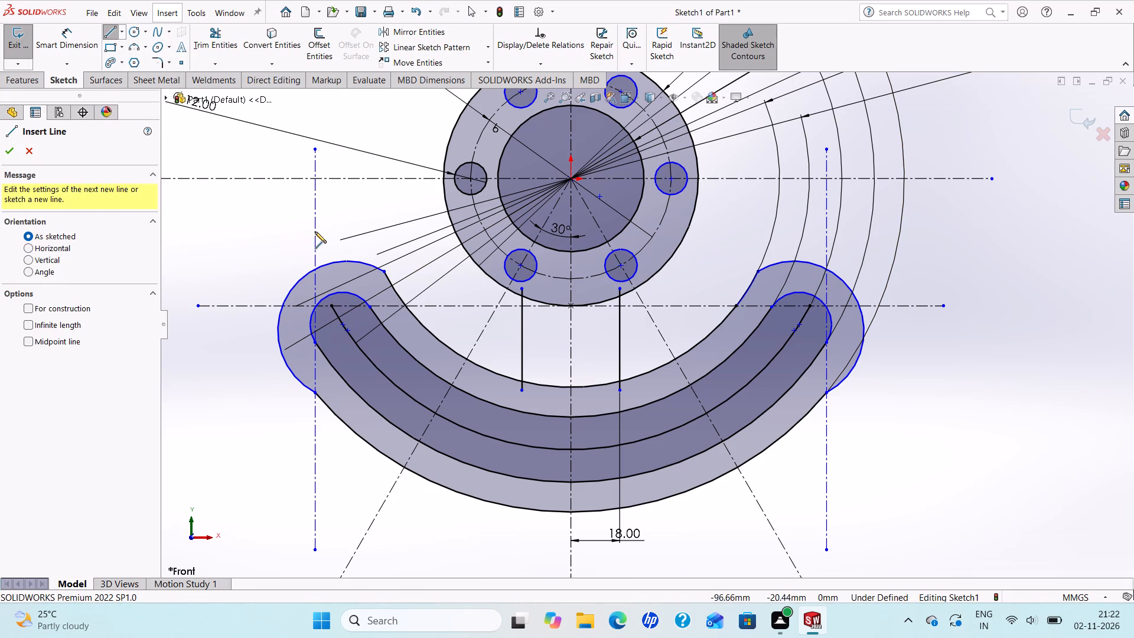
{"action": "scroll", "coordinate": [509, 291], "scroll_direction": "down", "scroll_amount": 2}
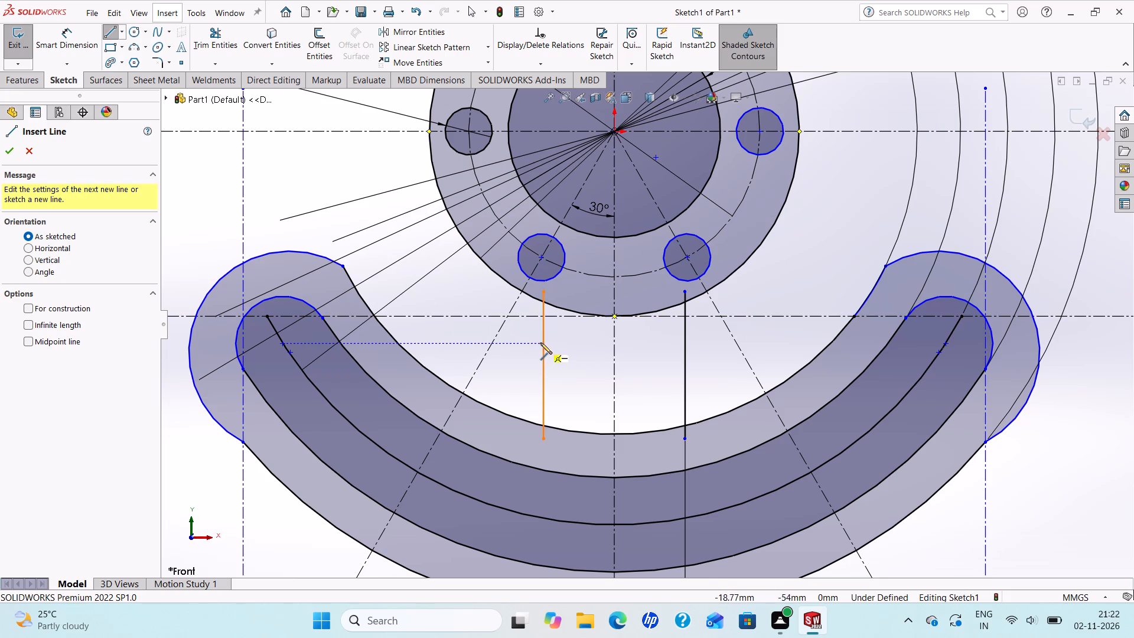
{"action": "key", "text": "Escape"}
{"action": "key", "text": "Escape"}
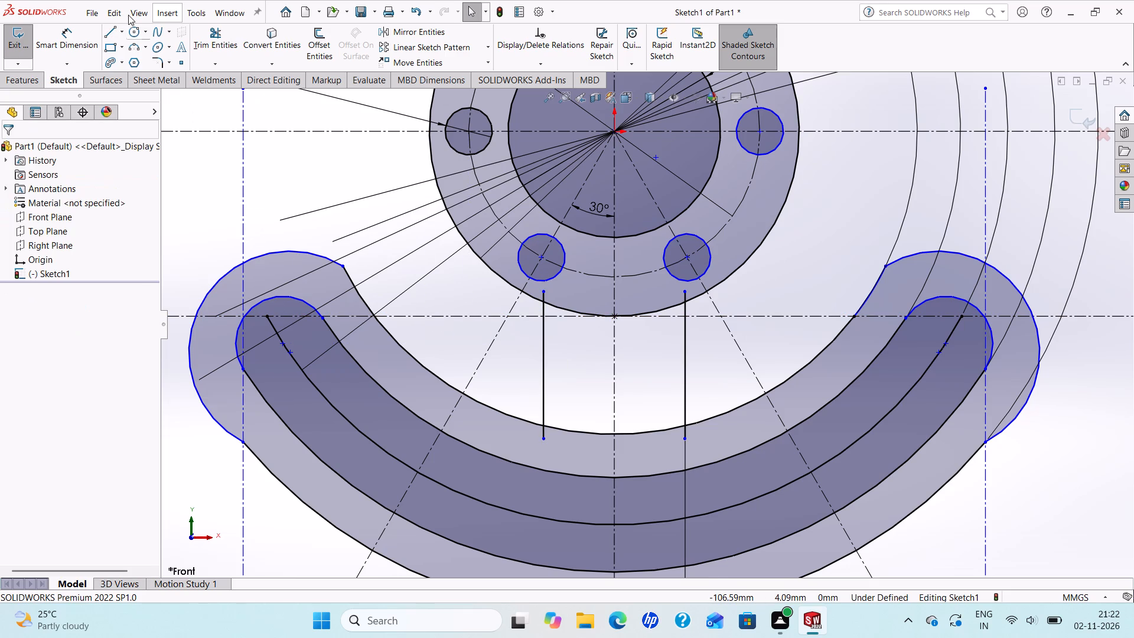
Sketch a circle of about 2.66 mm radius just outside the flange ring, left of the mirrored vertical line.
{"action": "left_click", "coordinate": [129, 35]}
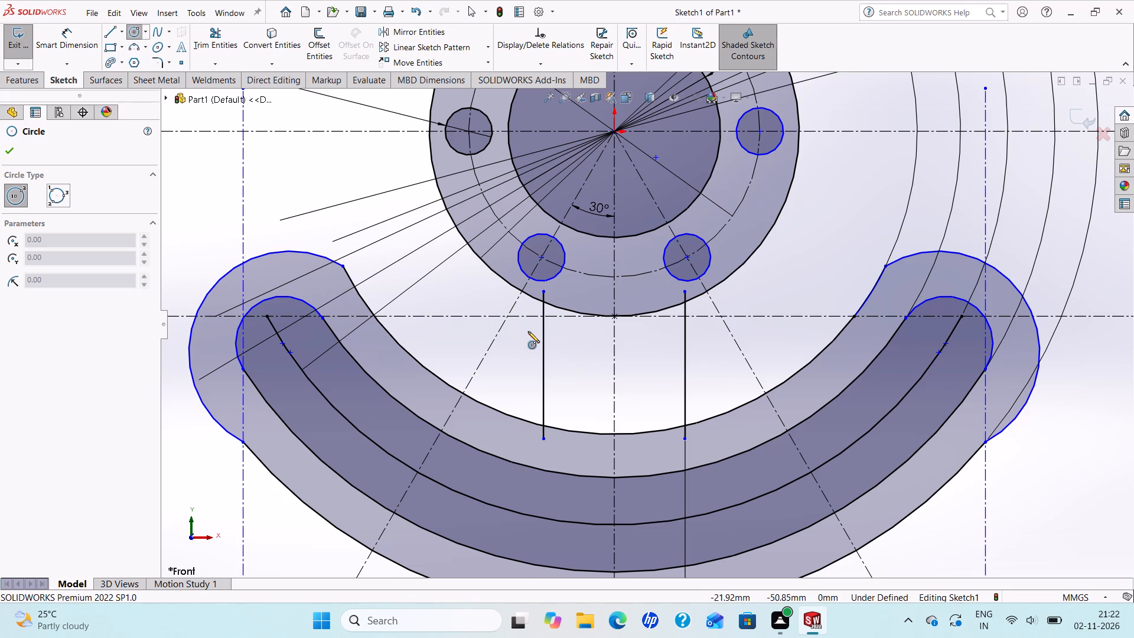
{"action": "scroll", "coordinate": [526, 314], "scroll_direction": "down", "scroll_amount": 5}
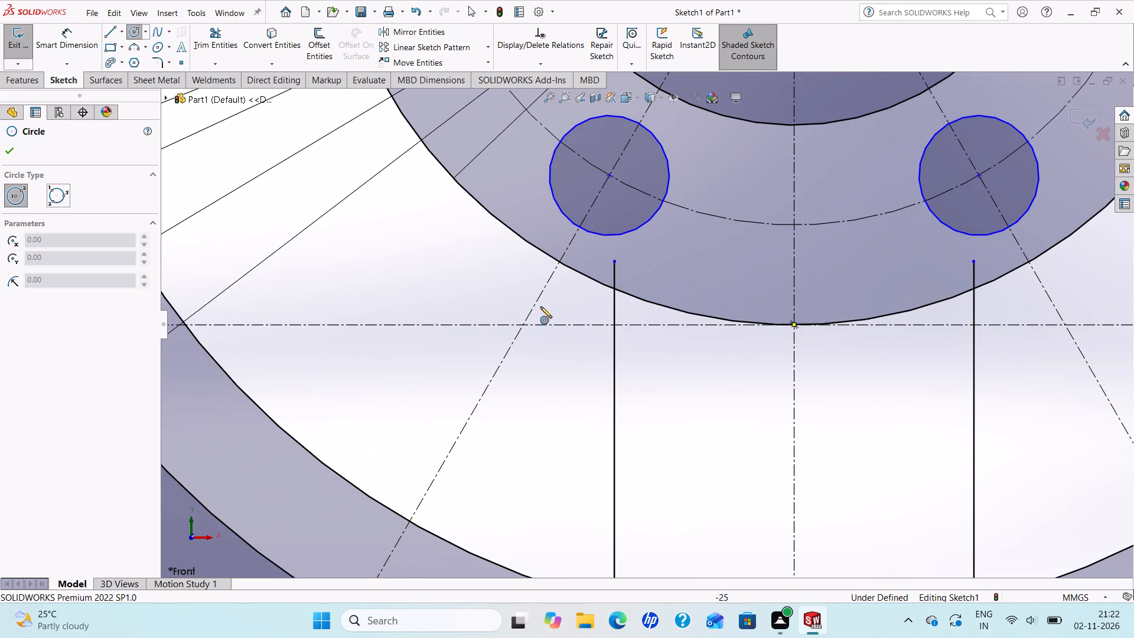
{"action": "left_click", "coordinate": [575, 305]}
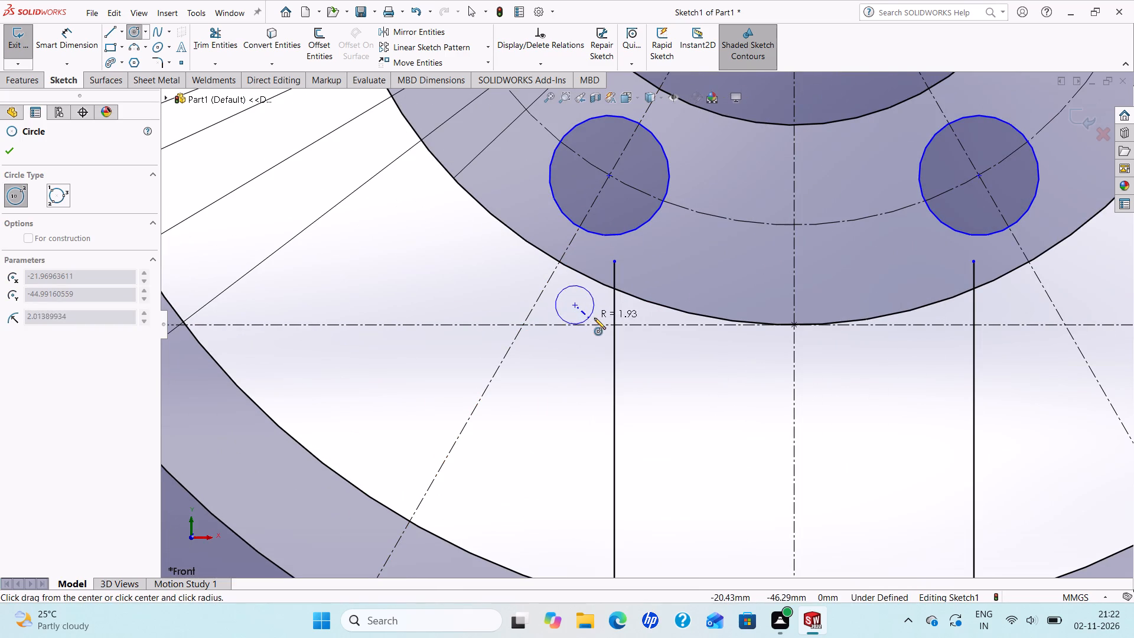
{"action": "left_click", "coordinate": [599, 314]}
{"action": "right_click", "coordinate": [600, 313]}
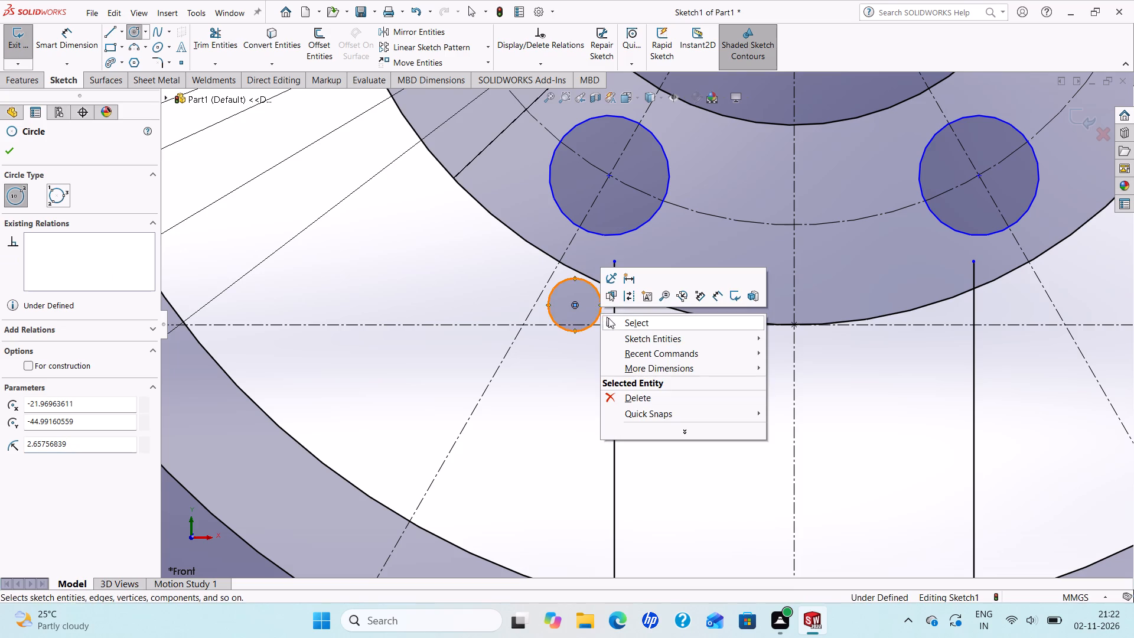
{"action": "left_click", "coordinate": [614, 321]}
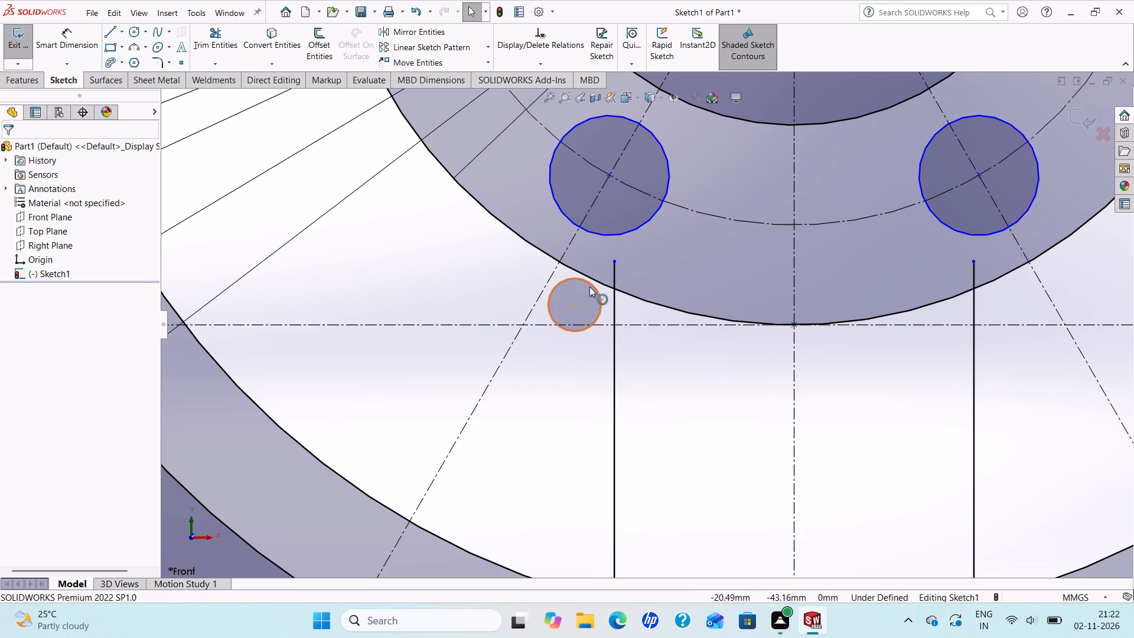
Make the small circle tangent to the flange's outer circle and to the left-hand vertical line.
{"action": "left_click", "coordinate": [590, 285], "text": "ctrl"}
{"action": "left_click", "coordinate": [596, 282], "text": "ctrl"}
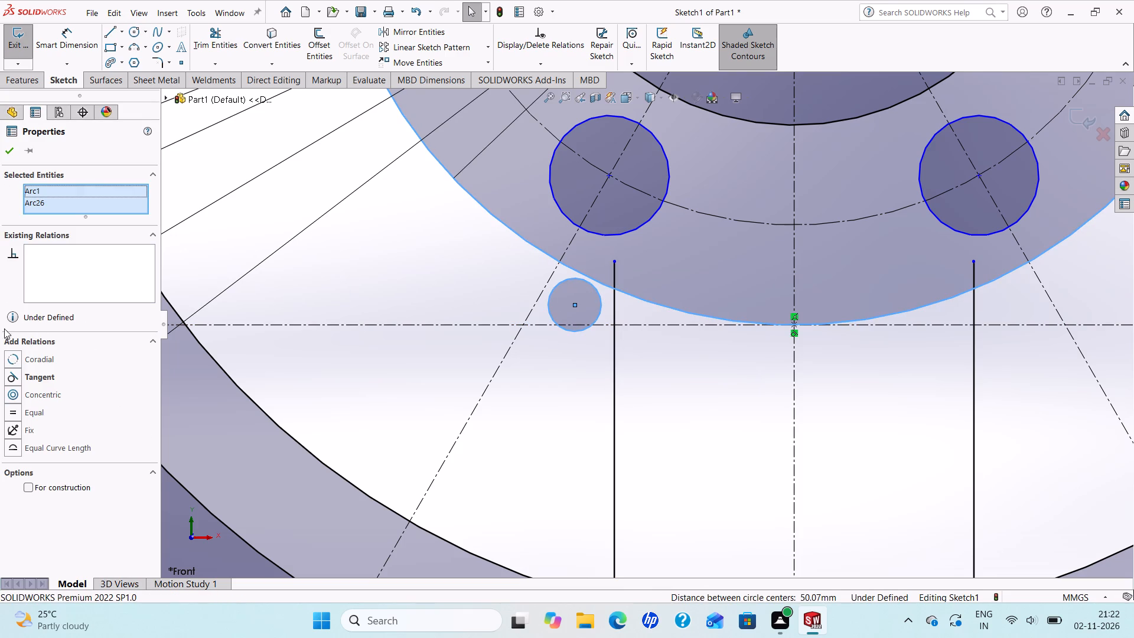
{"action": "left_click", "coordinate": [10, 379]}
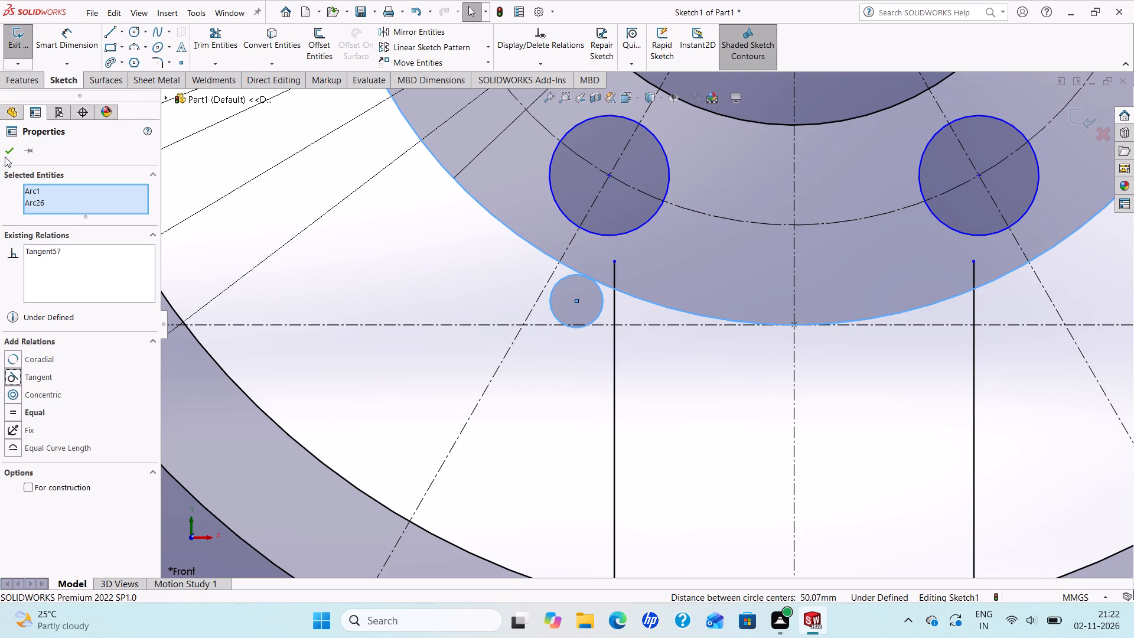
{"action": "left_click", "coordinate": [9, 149]}
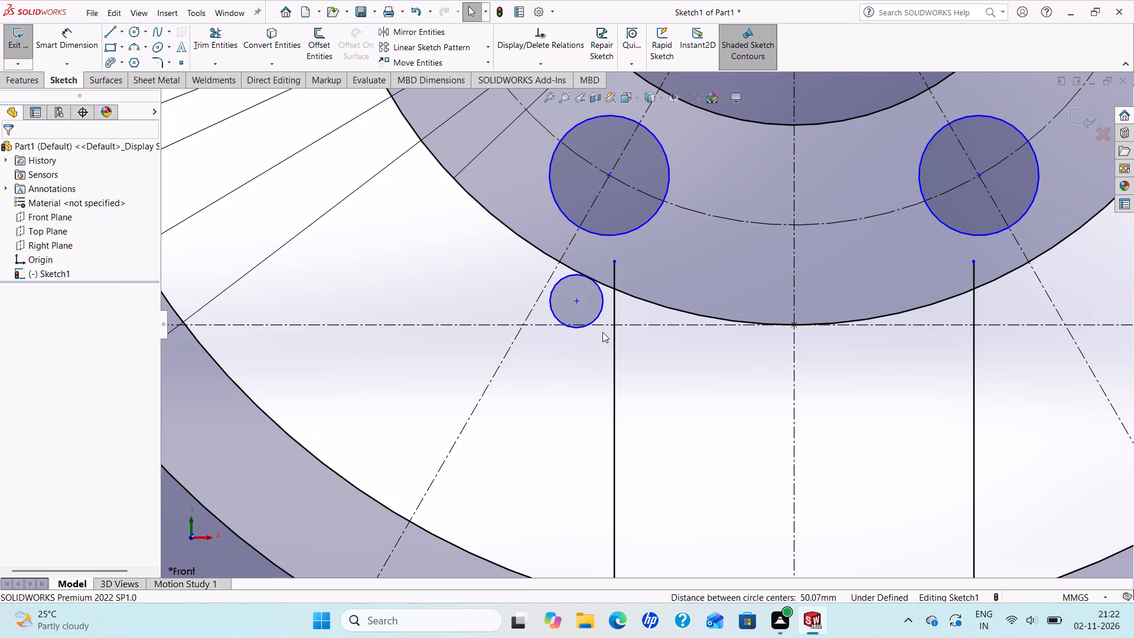
{"action": "left_click", "coordinate": [597, 318], "text": "ctrl"}
{"action": "left_click", "coordinate": [614, 321], "text": "ctrl"}
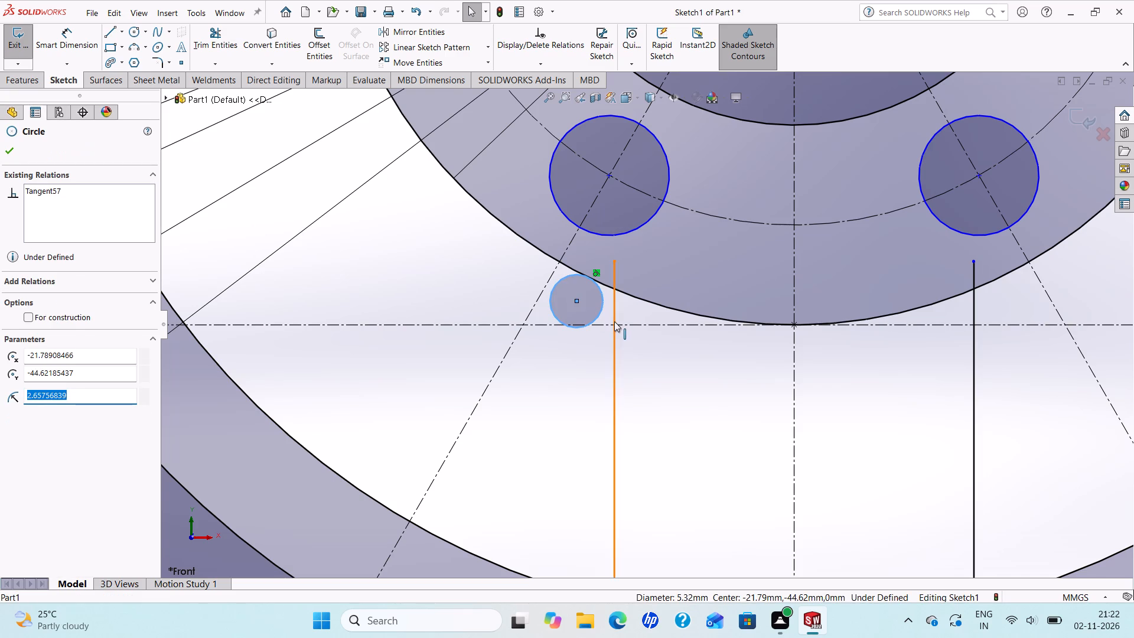
{"action": "left_click", "coordinate": [7, 356]}
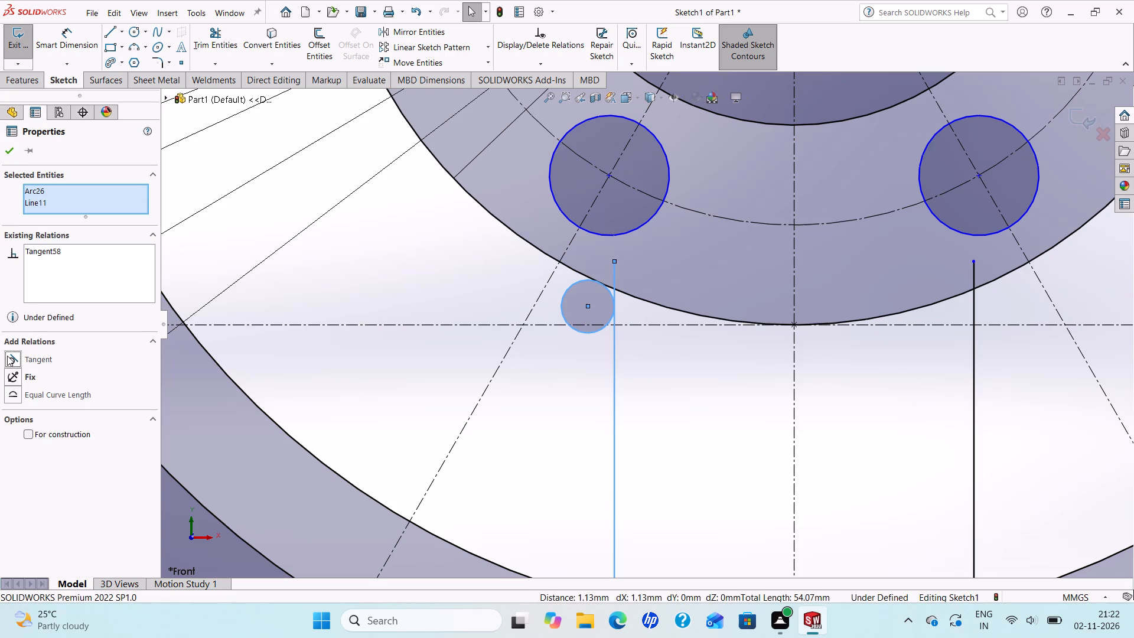
{"action": "left_click", "coordinate": [4, 152]}
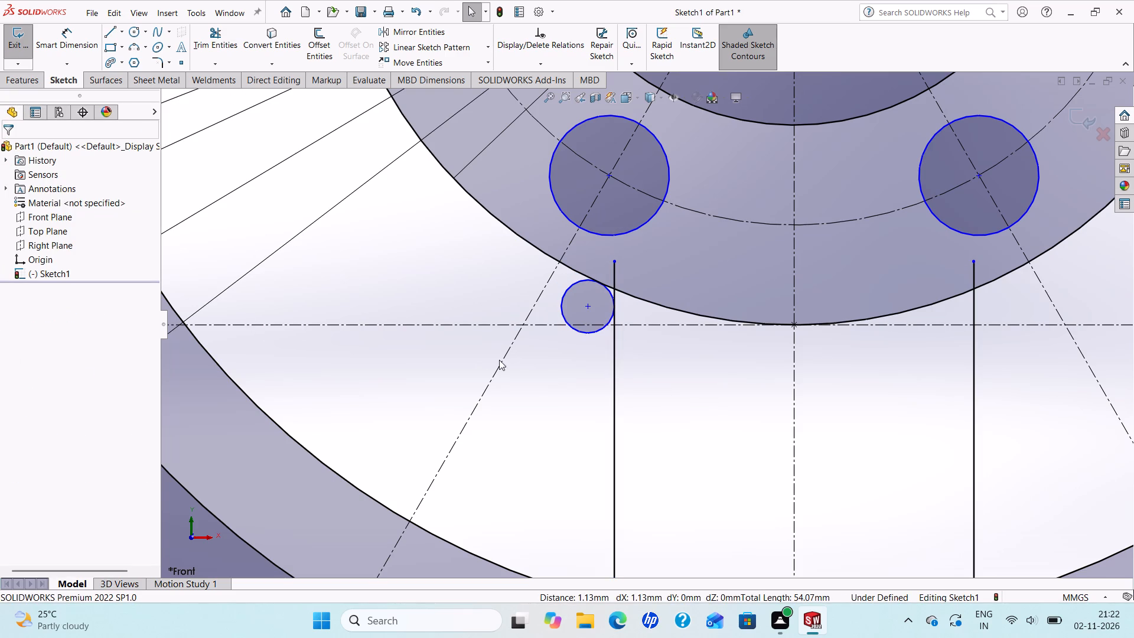
Dimension the tangent circle's diameter to 20 mm.
{"action": "scroll", "coordinate": [604, 349], "scroll_direction": "up", "scroll_amount": 2}
{"action": "scroll", "coordinate": [650, 329], "scroll_direction": "down", "scroll_amount": 1}
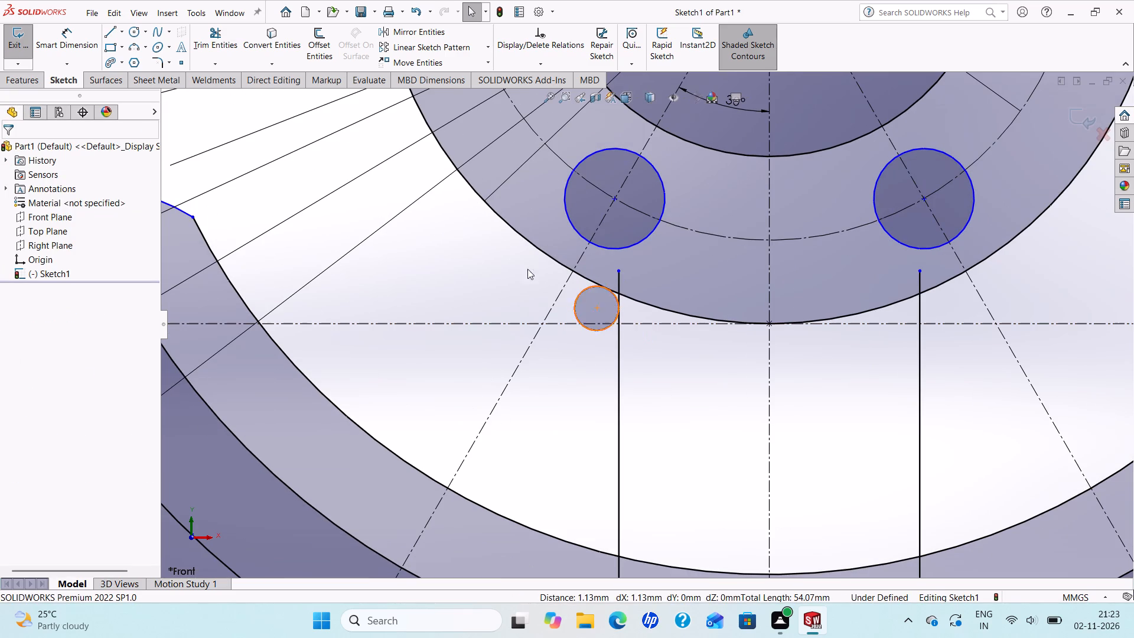
{"action": "left_click", "coordinate": [41, 40]}
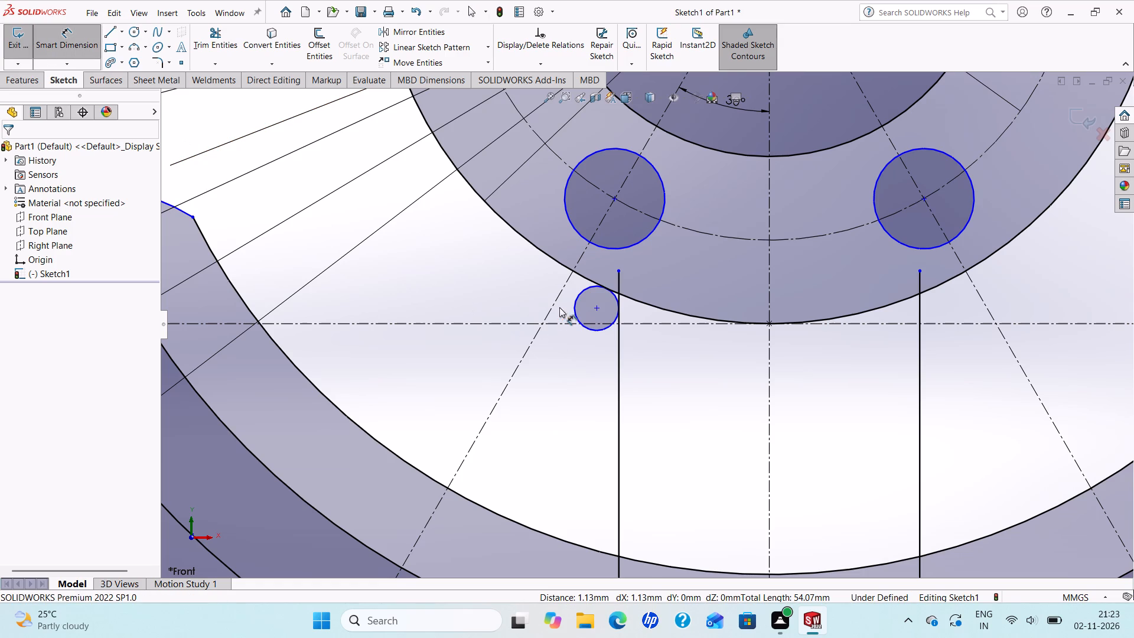
{"action": "left_click", "coordinate": [578, 300]}
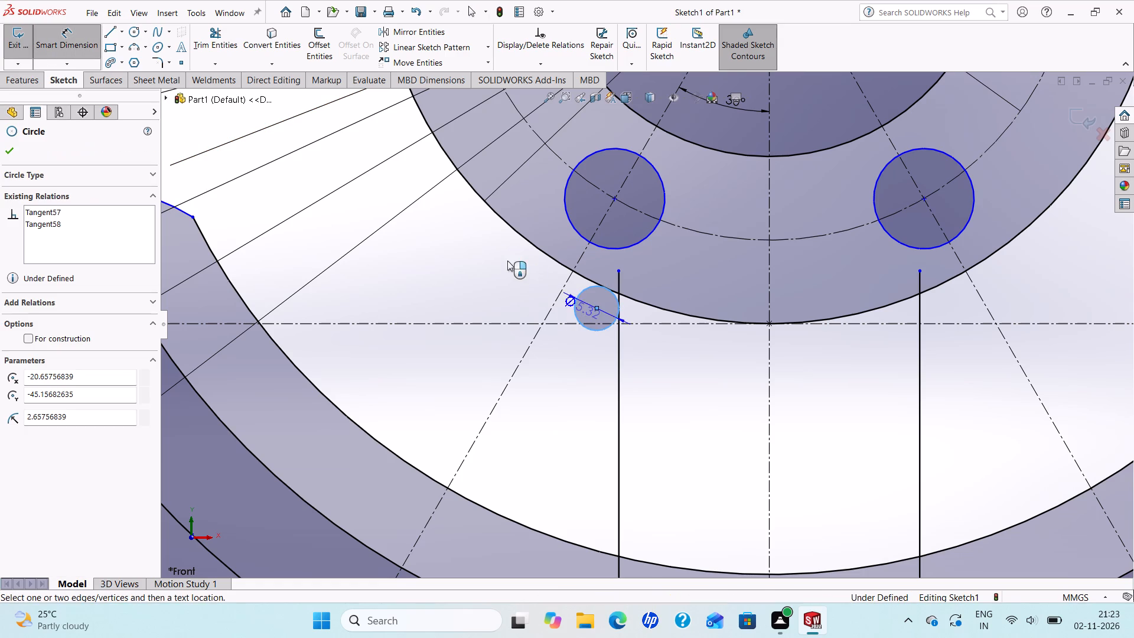
{"action": "left_click", "coordinate": [476, 252]}
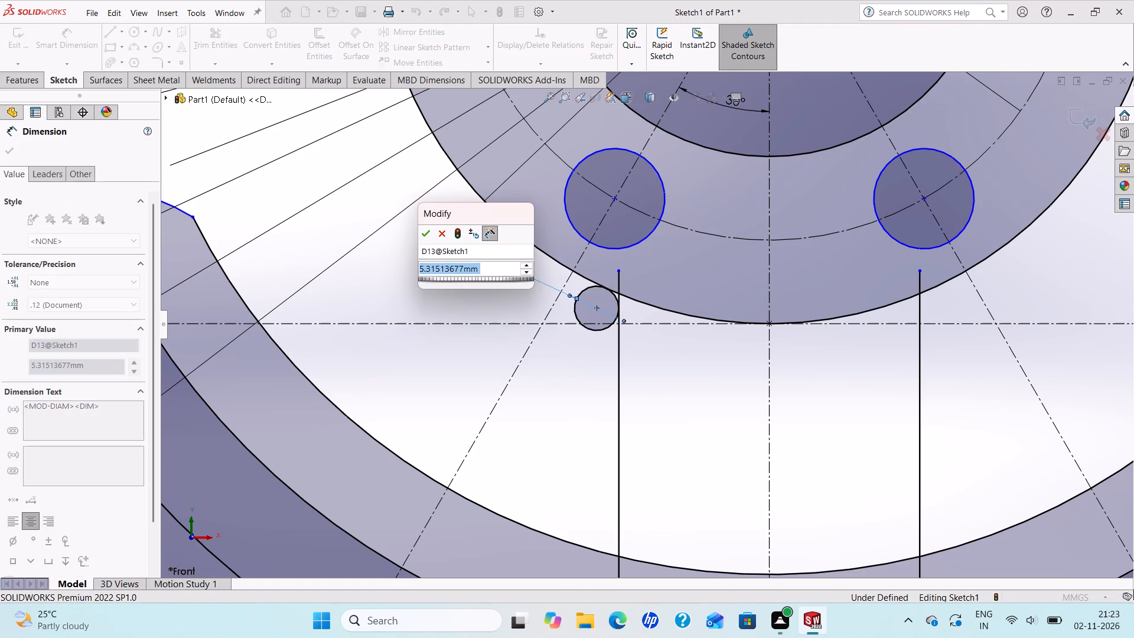
{"action": "type", "text": "20"}
{"action": "key", "text": "Return"}
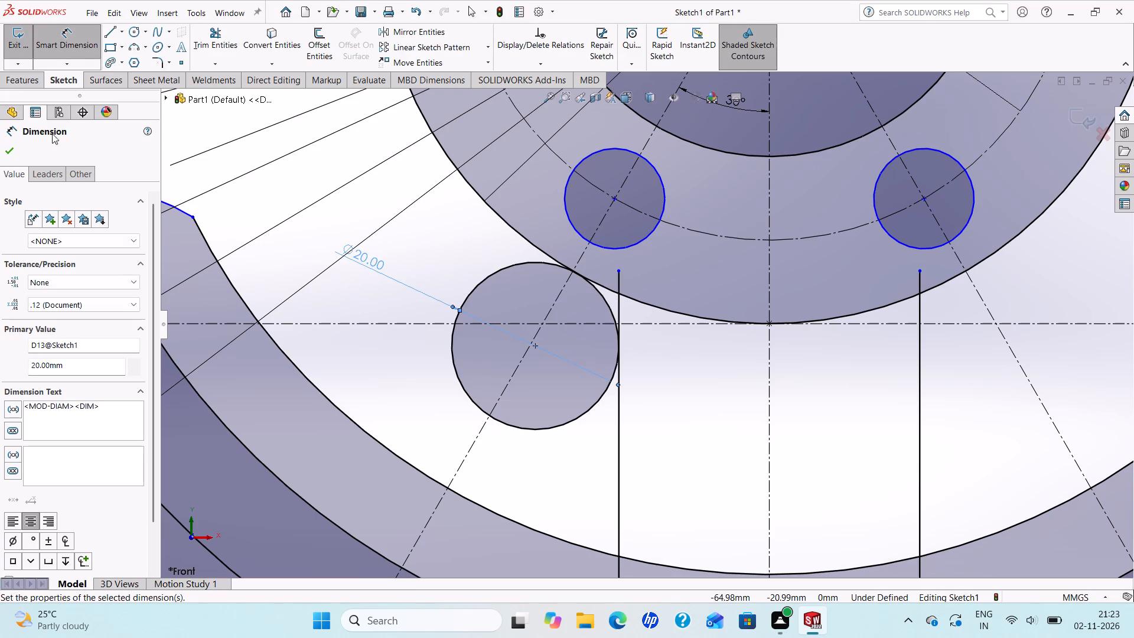
{"action": "left_click", "coordinate": [8, 151]}
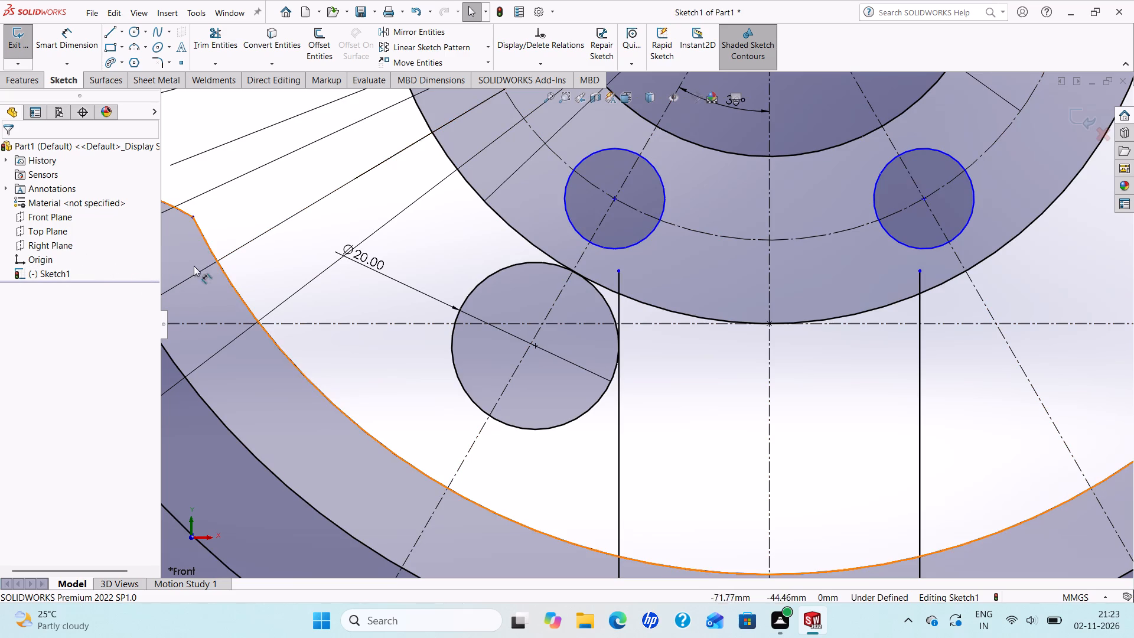
Trim the 20 mm circle down to the tangent arc between the flange's outer circle and the left-hand vertical line.
{"action": "left_click", "coordinate": [223, 38]}
{"action": "left_click_drag", "start_coordinate": [448, 237], "coordinate": [472, 280]}
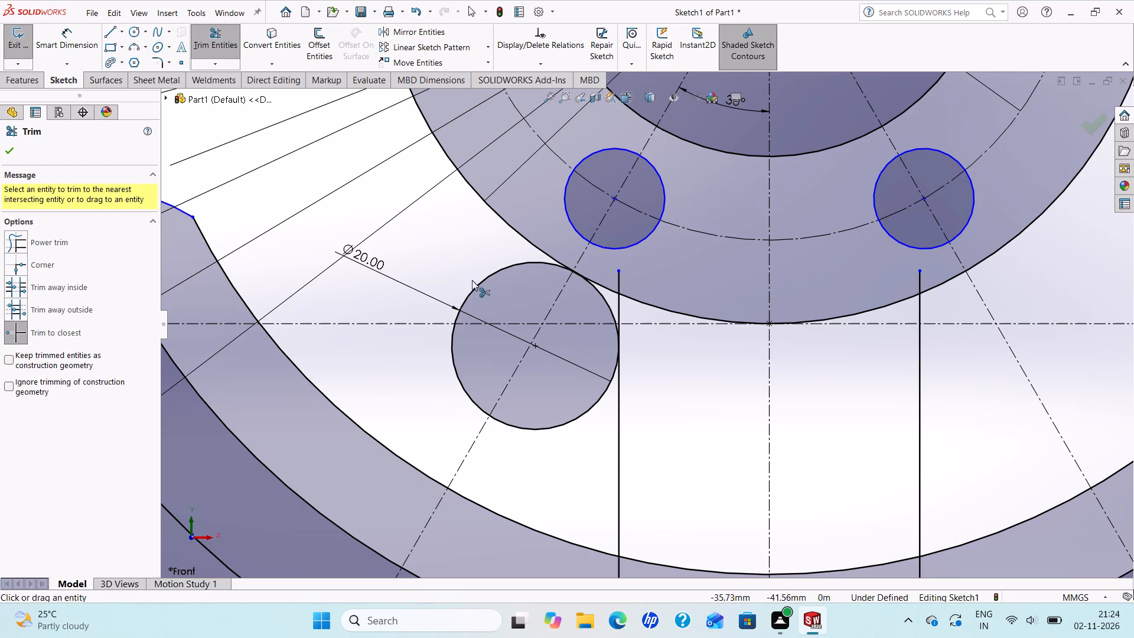
{"action": "left_click_drag", "start_coordinate": [472, 280], "coordinate": [484, 317]}
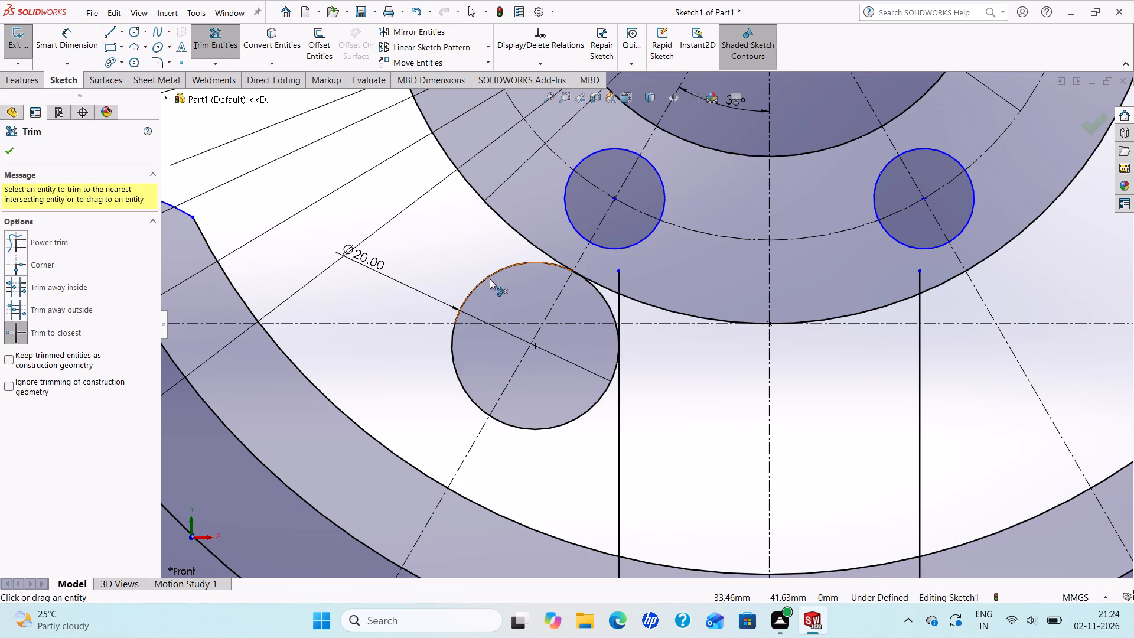
{"action": "left_click", "coordinate": [490, 279]}
{"action": "left_click", "coordinate": [460, 385]}
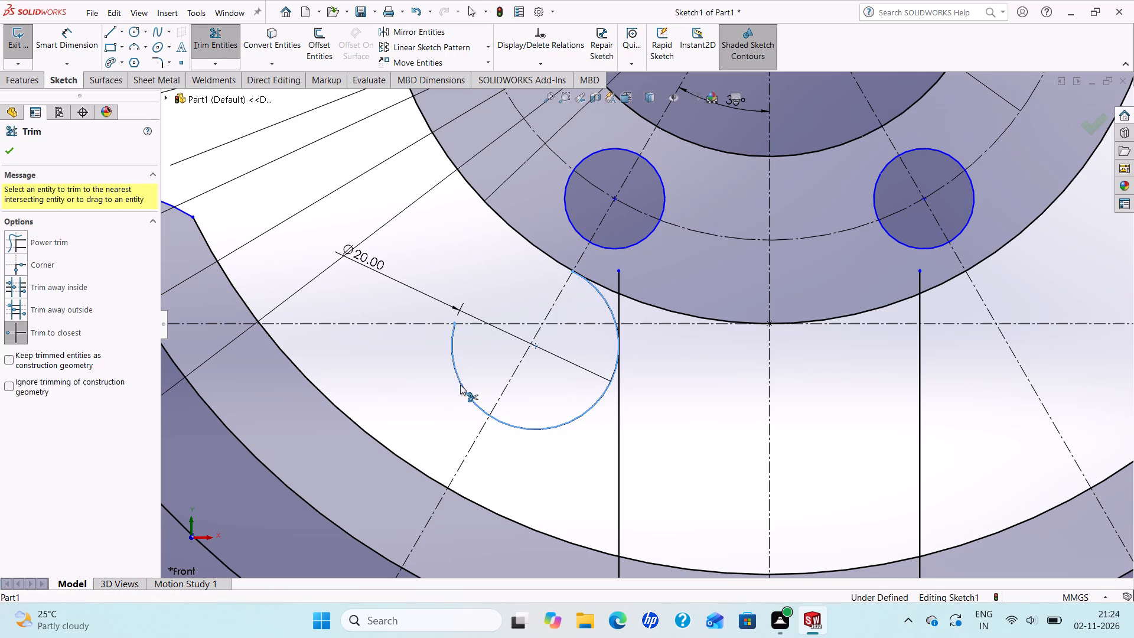
{"action": "left_click", "coordinate": [539, 427]}
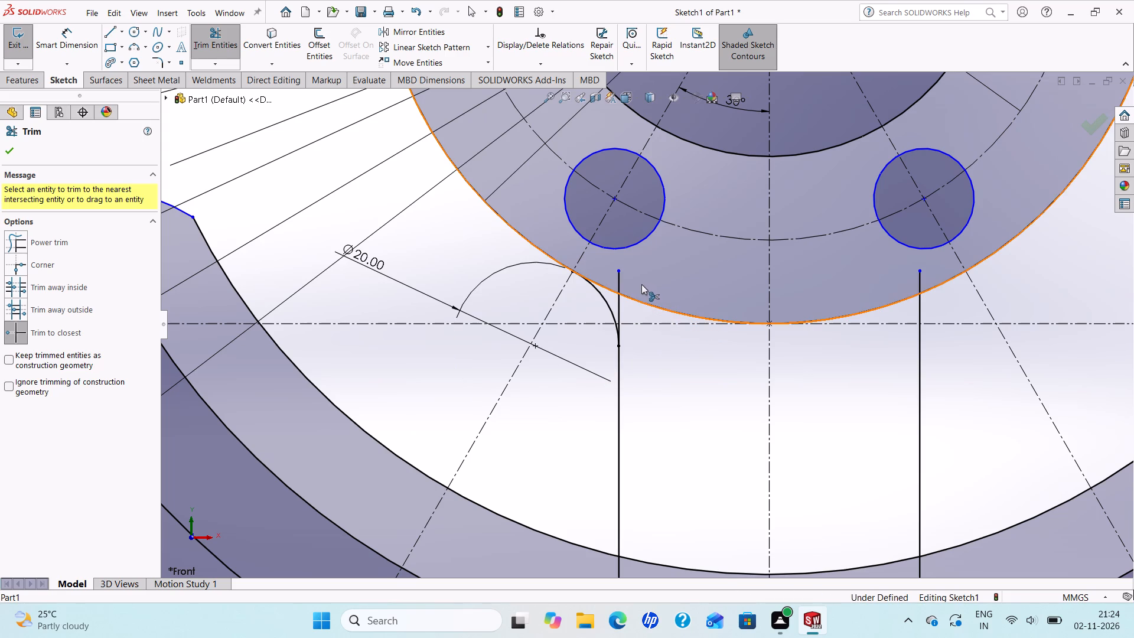
Trim the upper end of the left-hand vertical line back to its tangent point with the 20 mm arc.
{"action": "scroll", "coordinate": [645, 268], "scroll_direction": "down", "scroll_amount": 4}
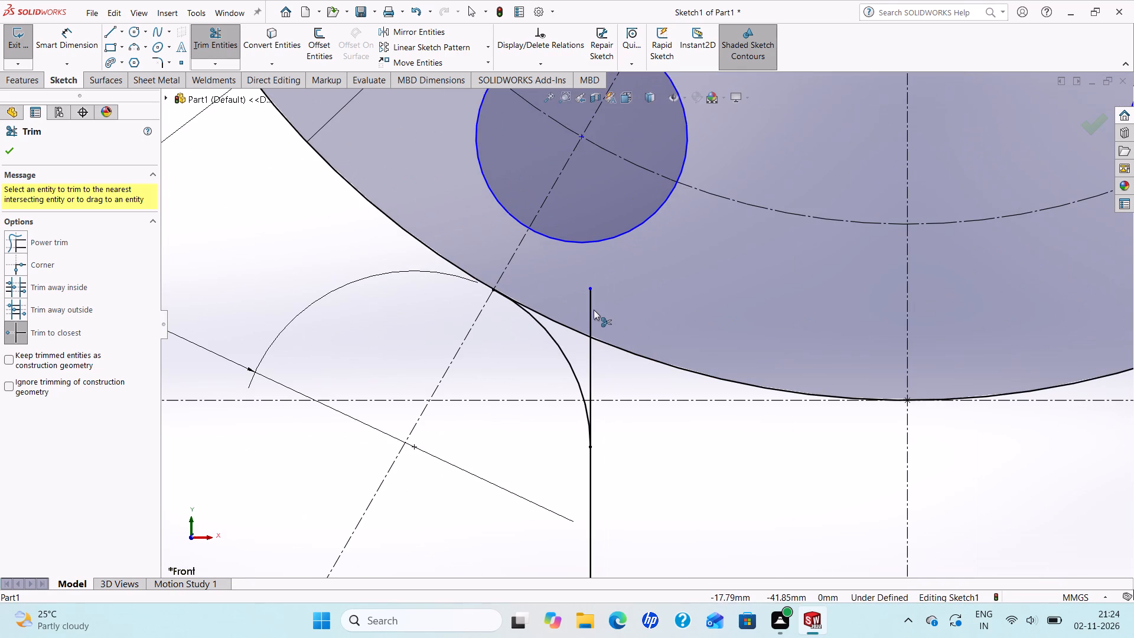
{"action": "left_click", "coordinate": [592, 308]}
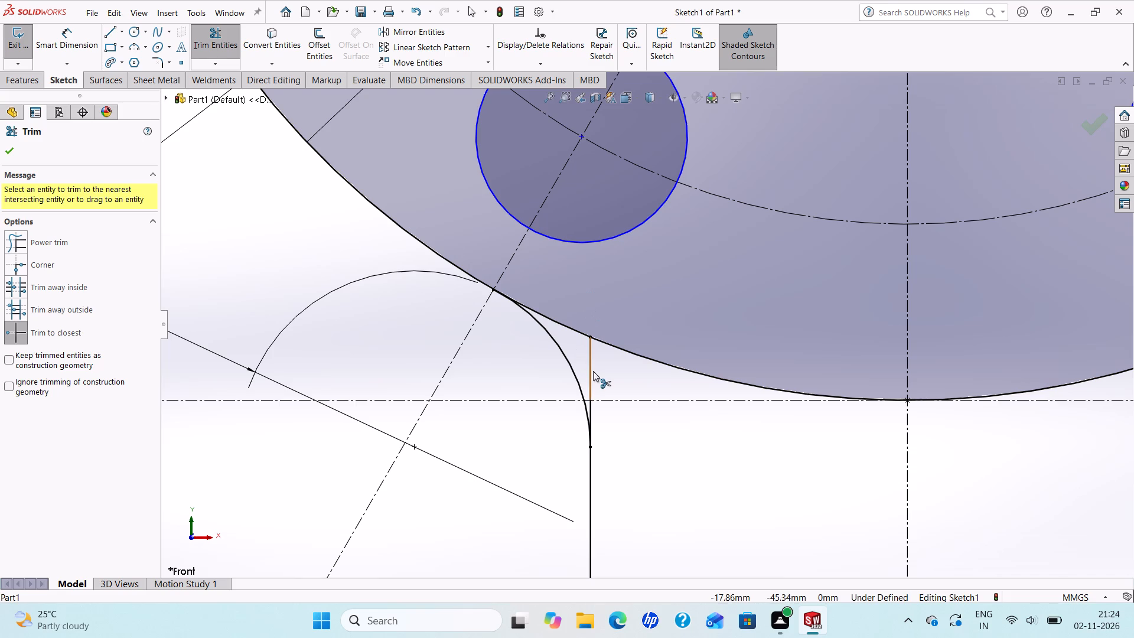
{"action": "left_click", "coordinate": [592, 370]}
{"action": "scroll", "coordinate": [600, 390], "scroll_direction": "up", "scroll_amount": 2}
{"action": "scroll", "coordinate": [601, 390], "scroll_direction": "down", "scroll_amount": 4}
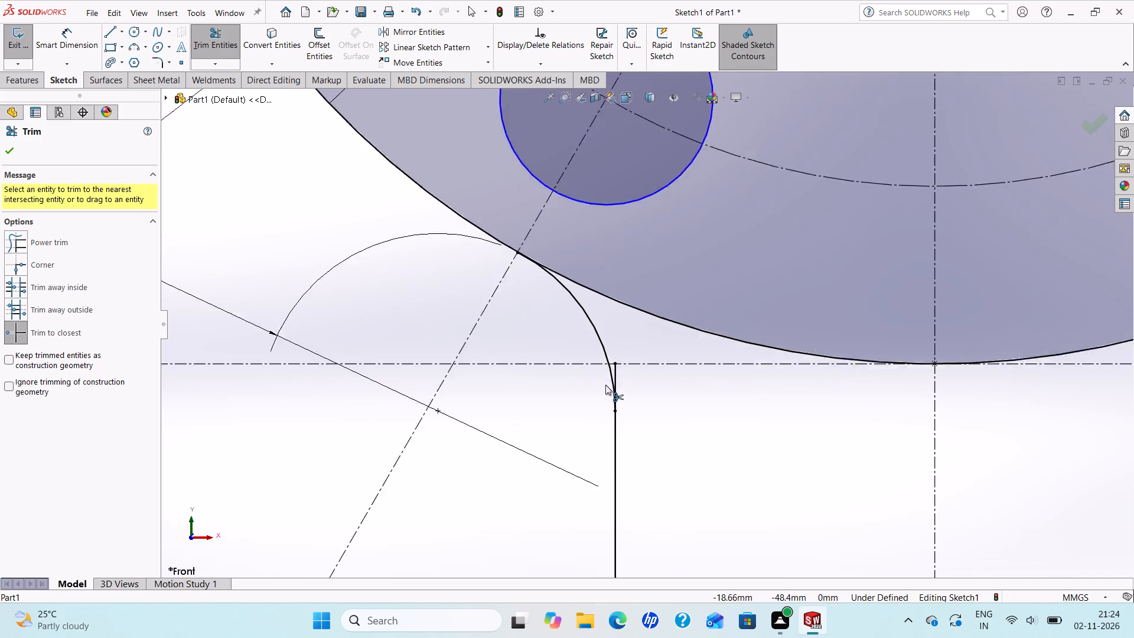
{"action": "scroll", "coordinate": [614, 373], "scroll_direction": "down", "scroll_amount": 5}
{"action": "left_click", "coordinate": [653, 321]}
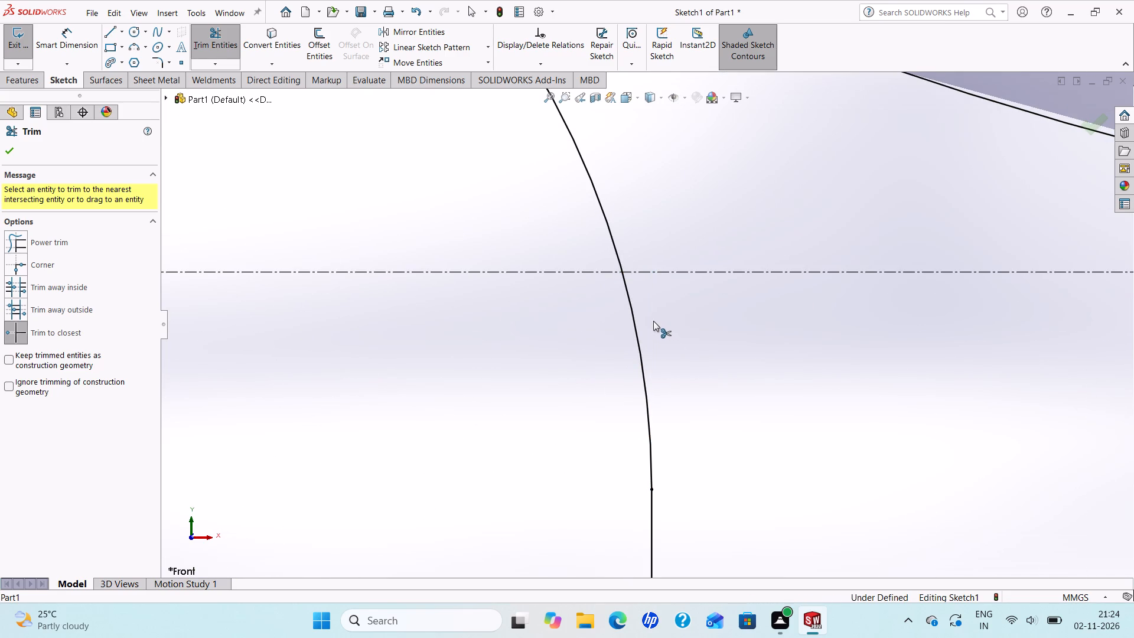
{"action": "scroll", "coordinate": [660, 330], "scroll_direction": "up", "scroll_amount": 6}
{"action": "scroll", "coordinate": [750, 323], "scroll_direction": "up", "scroll_amount": 4}
{"action": "scroll", "coordinate": [812, 409], "scroll_direction": "up", "scroll_amount": 3}
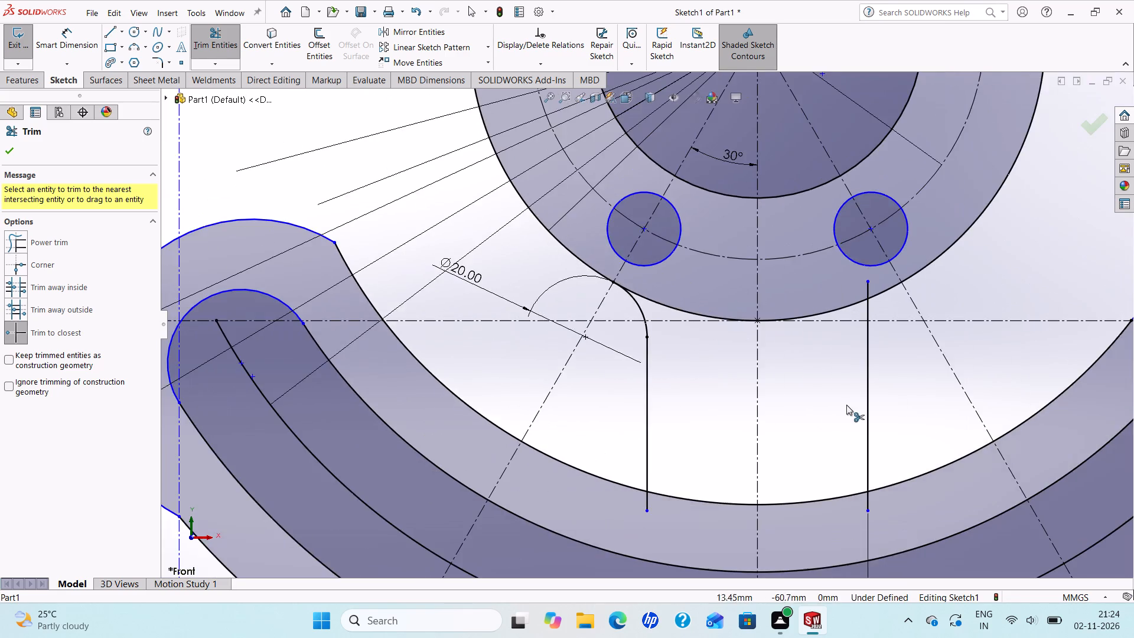
{"action": "scroll", "coordinate": [848, 400], "scroll_direction": "down", "scroll_amount": 2}
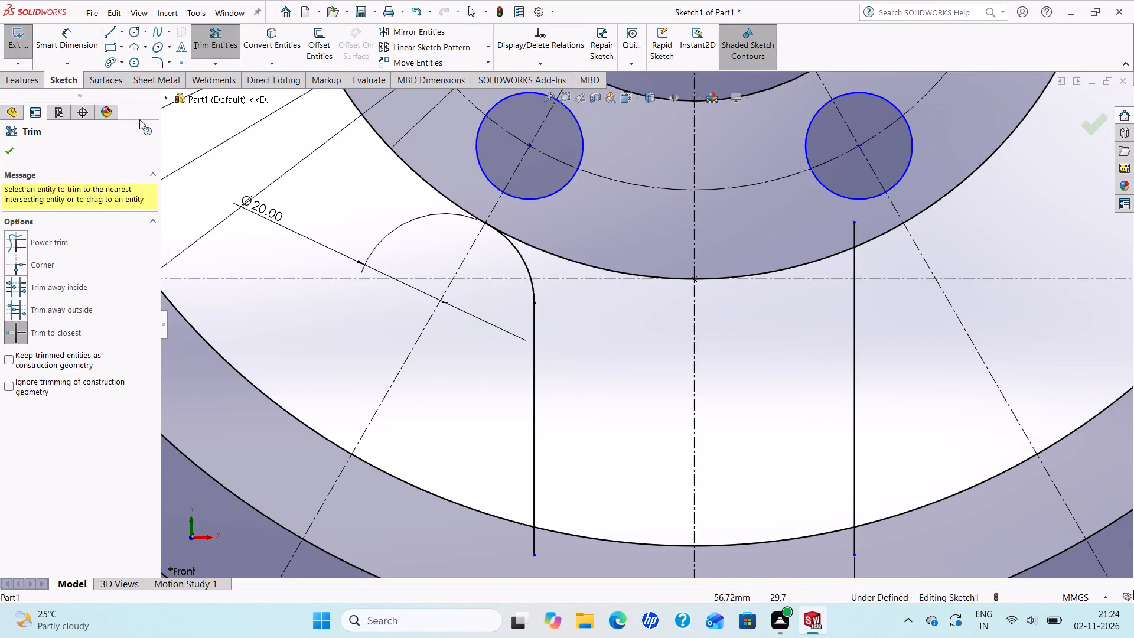
{"action": "left_click", "coordinate": [13, 149]}
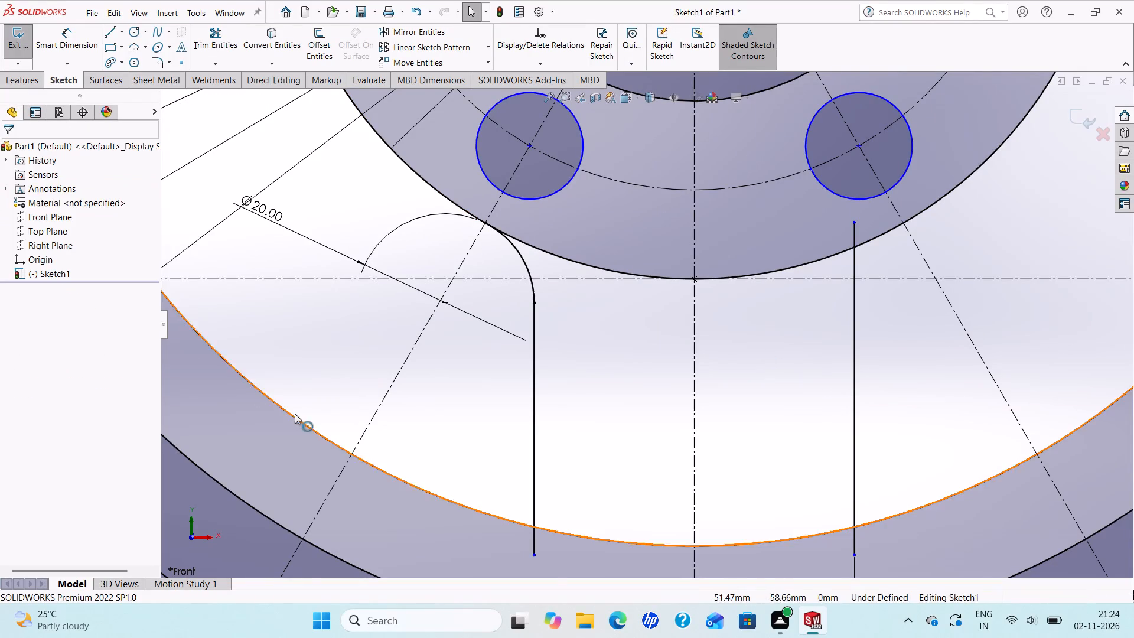
Sketch a circle of about 3.46 mm radius left of the left-hand vertical line, just above the curved slotted feature's inner edge.
{"action": "scroll", "coordinate": [552, 483], "scroll_direction": "up", "scroll_amount": 2}
{"action": "scroll", "coordinate": [552, 476], "scroll_direction": "down", "scroll_amount": 1}
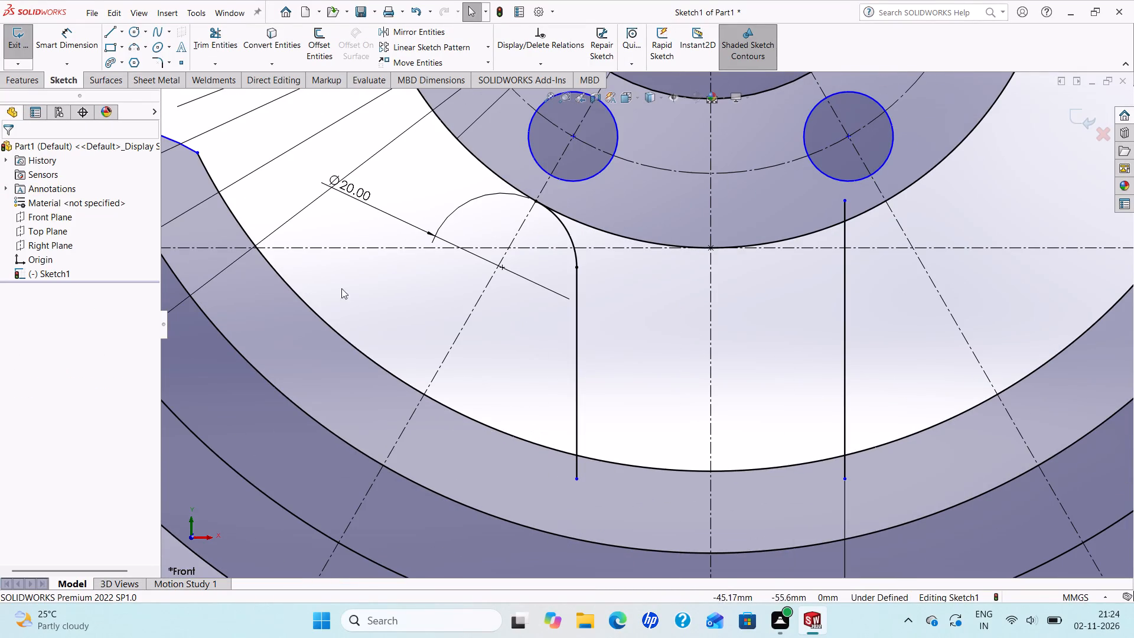
{"action": "left_click", "coordinate": [129, 29]}
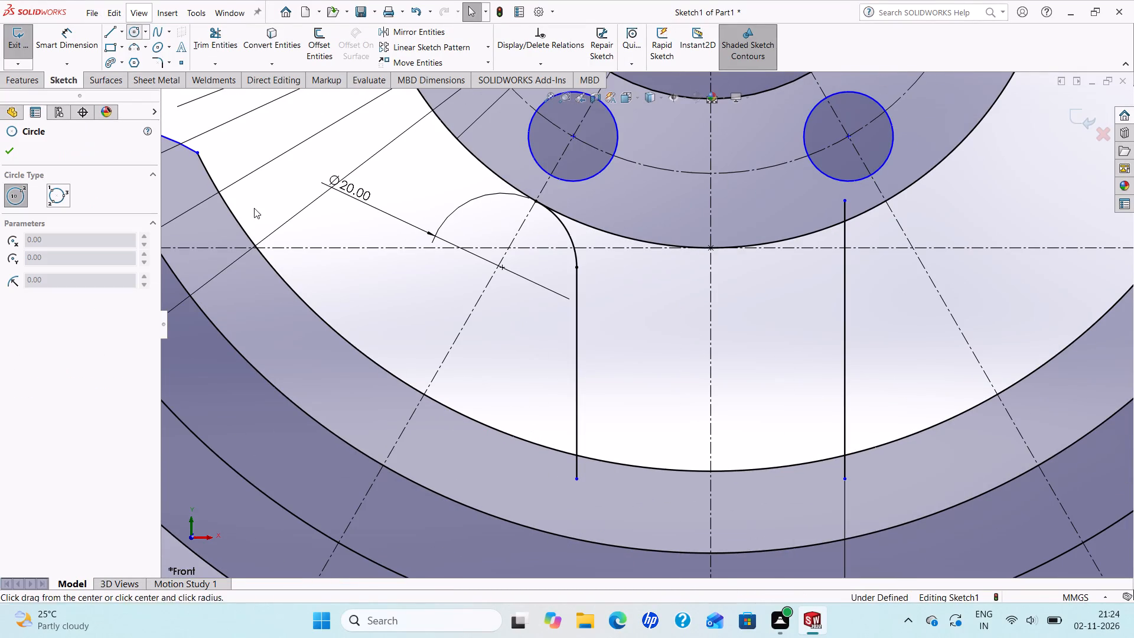
{"action": "scroll", "coordinate": [580, 476], "scroll_direction": "down", "scroll_amount": 3}
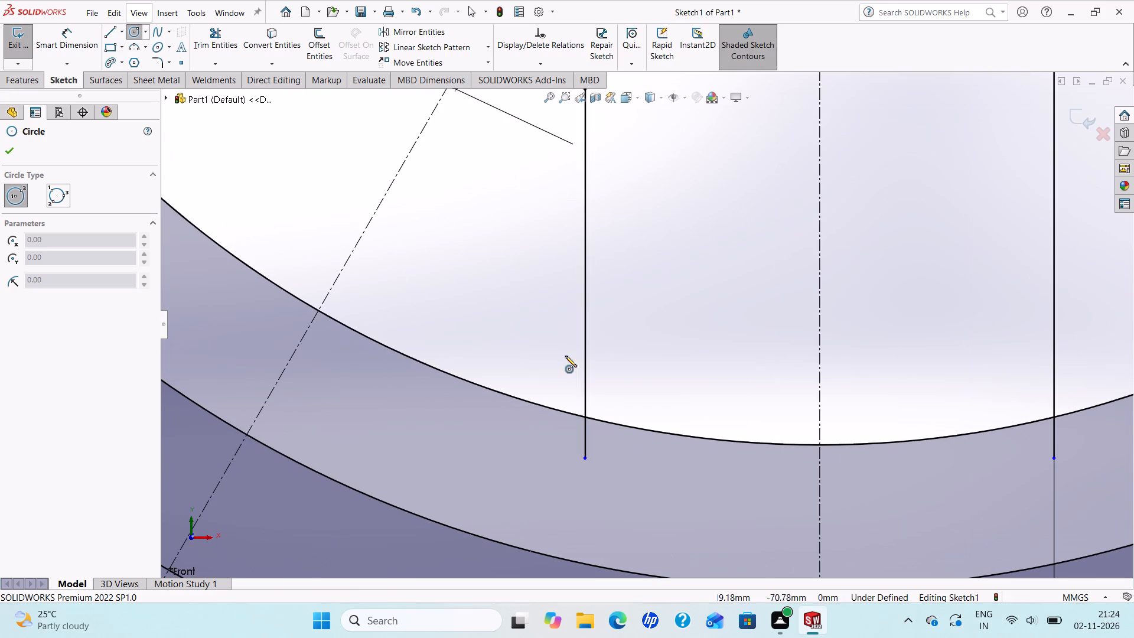
{"action": "left_click", "coordinate": [524, 337]}
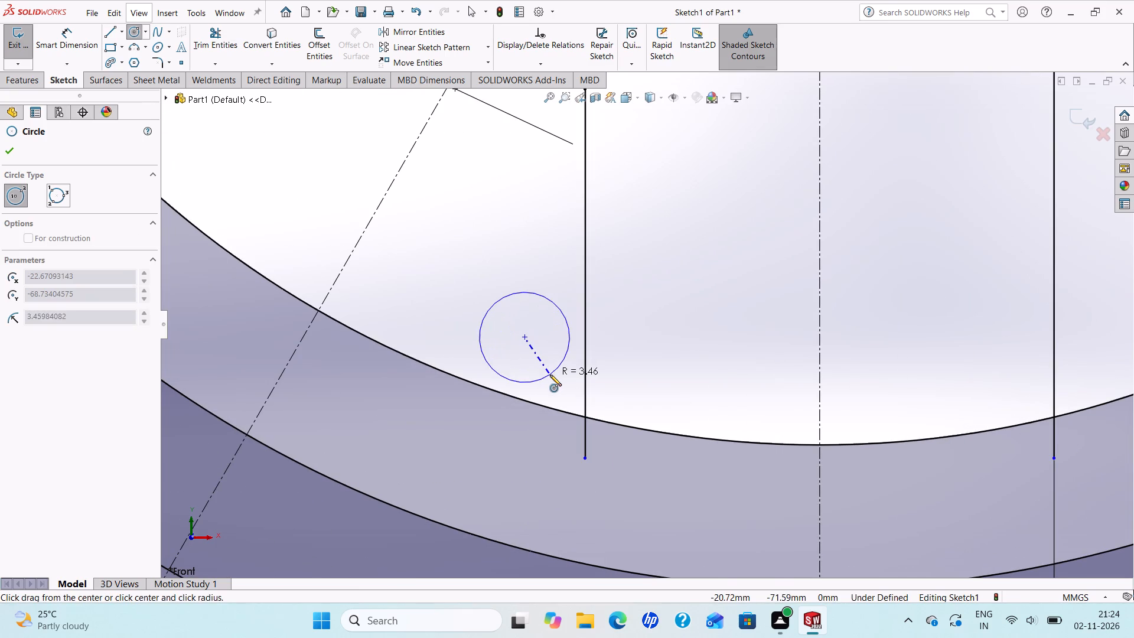
{"action": "left_click", "coordinate": [550, 375]}
{"action": "right_click", "coordinate": [550, 375]}
{"action": "left_click", "coordinate": [578, 388]}
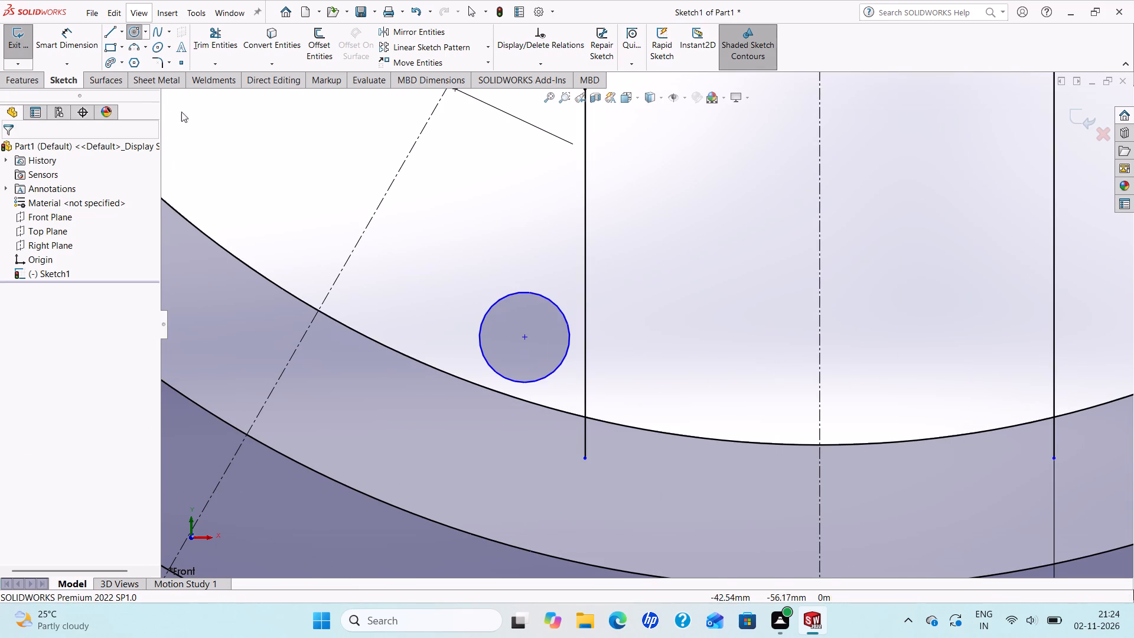
Dimension the new lower circle's diameter to 8 mm.
{"action": "left_click", "coordinate": [91, 28]}
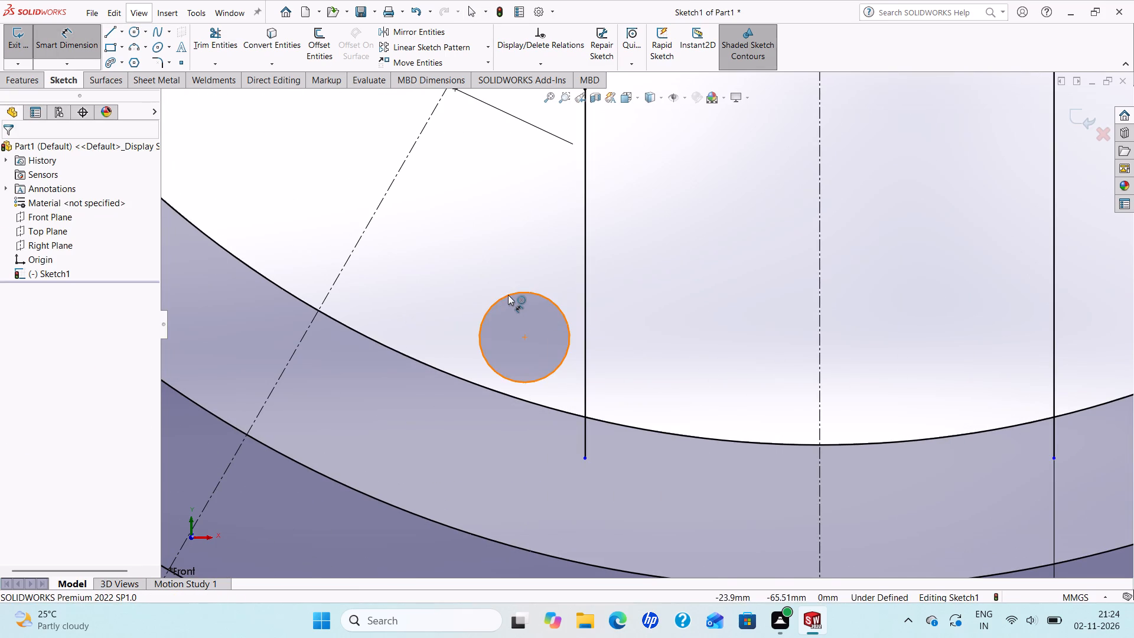
{"action": "left_click", "coordinate": [508, 295]}
{"action": "left_click", "coordinate": [419, 234]}
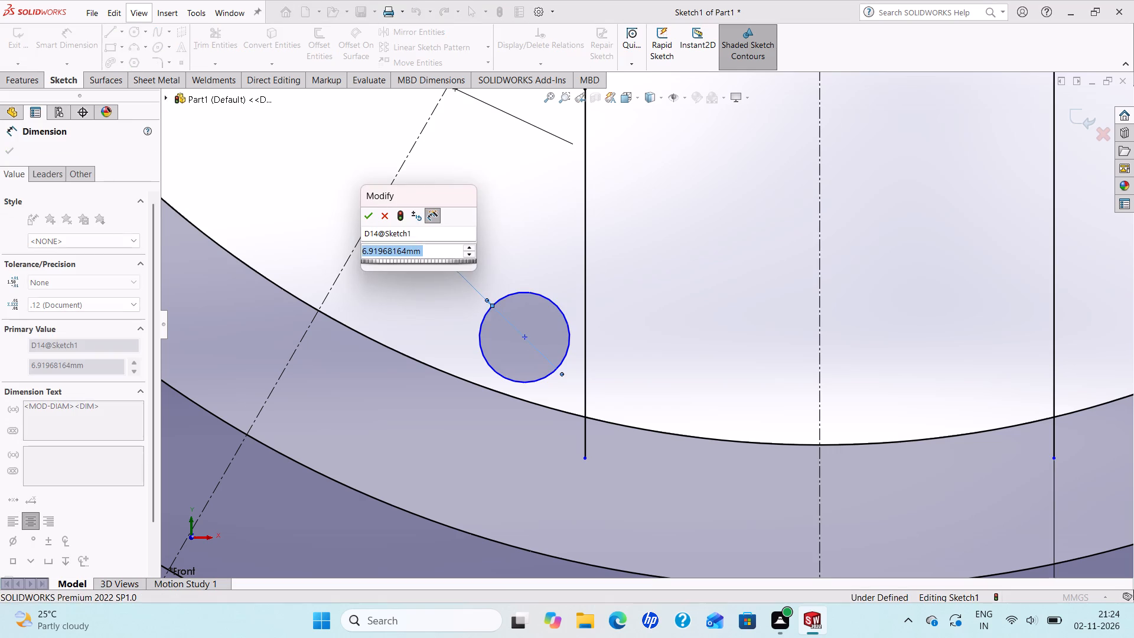
{"action": "key", "text": "8"}
{"action": "key", "text": "Return"}
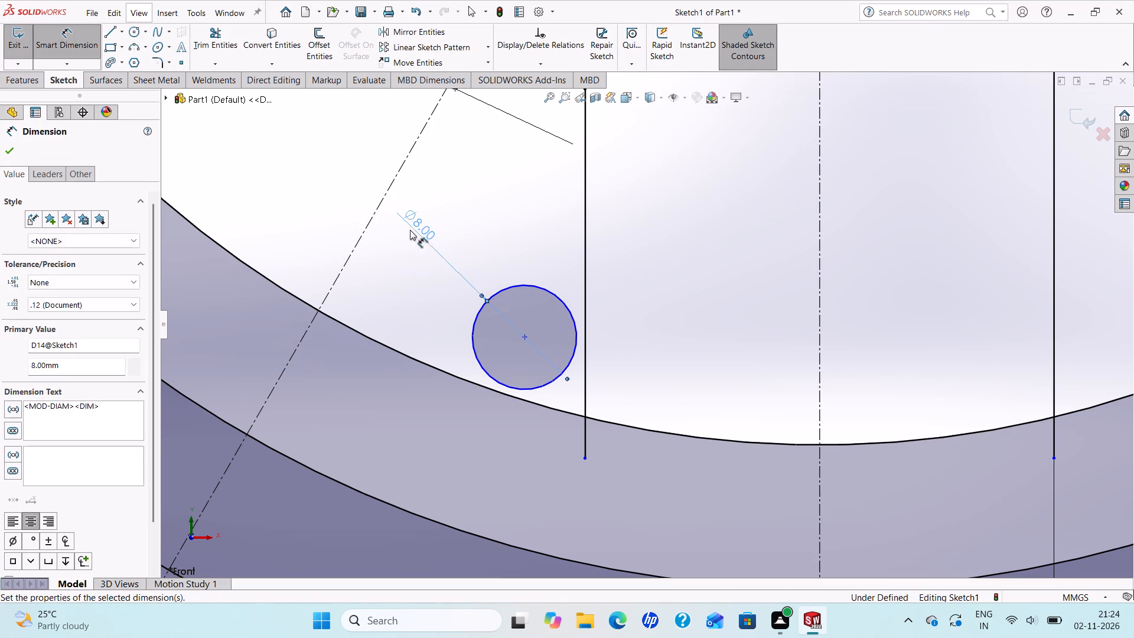
{"action": "left_click", "coordinate": [4, 151]}
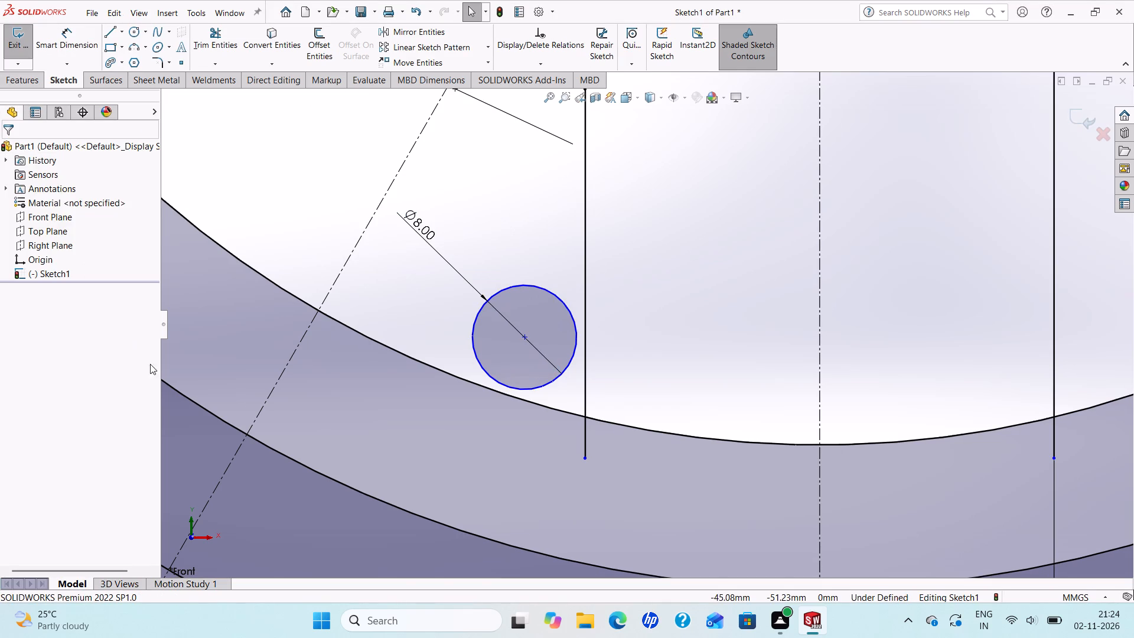
Make the 8 mm circle tangent to the curved feature's inner edge and to the left-hand vertical line.
{"action": "left_click", "coordinate": [543, 384], "text": "ctrl"}
{"action": "left_click", "coordinate": [535, 403], "text": "ctrl"}
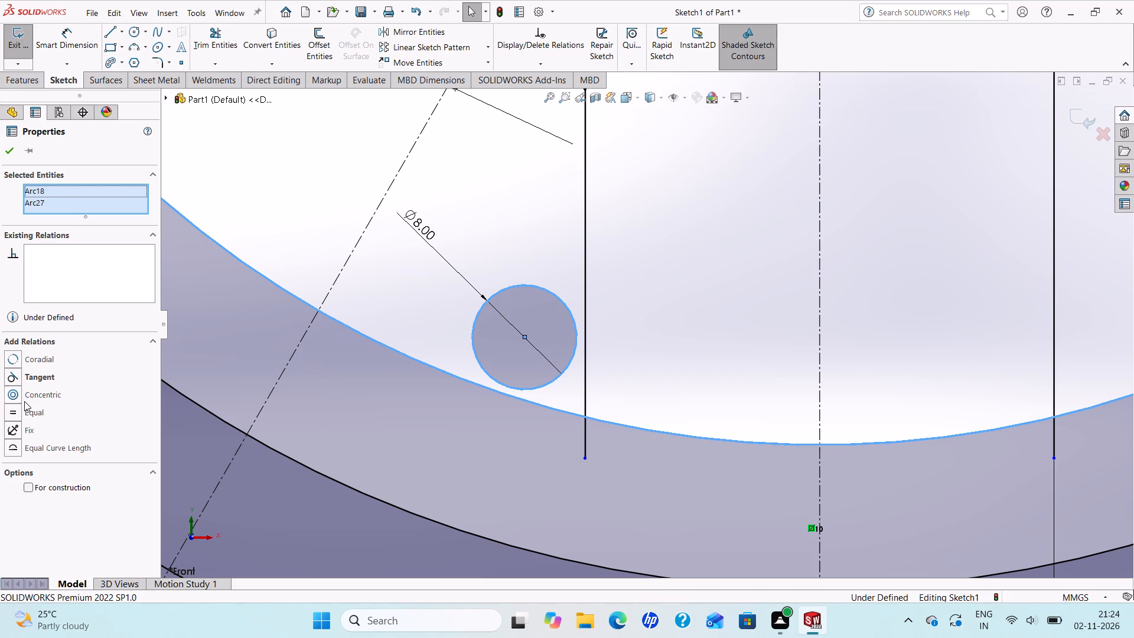
{"action": "left_click", "coordinate": [9, 372]}
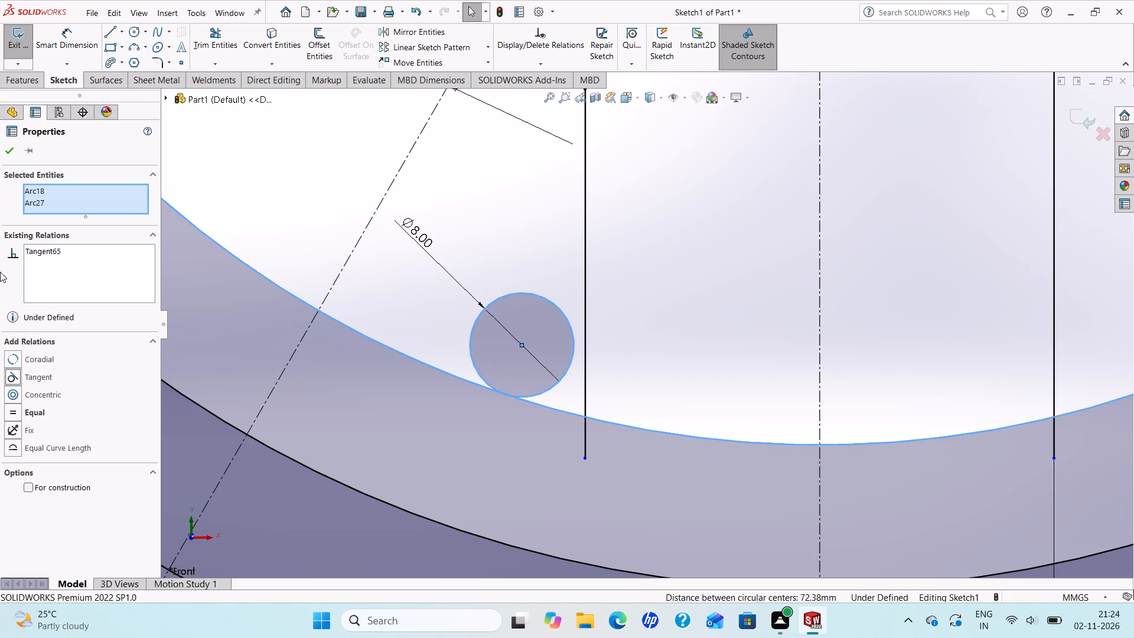
{"action": "left_click", "coordinate": [17, 159]}
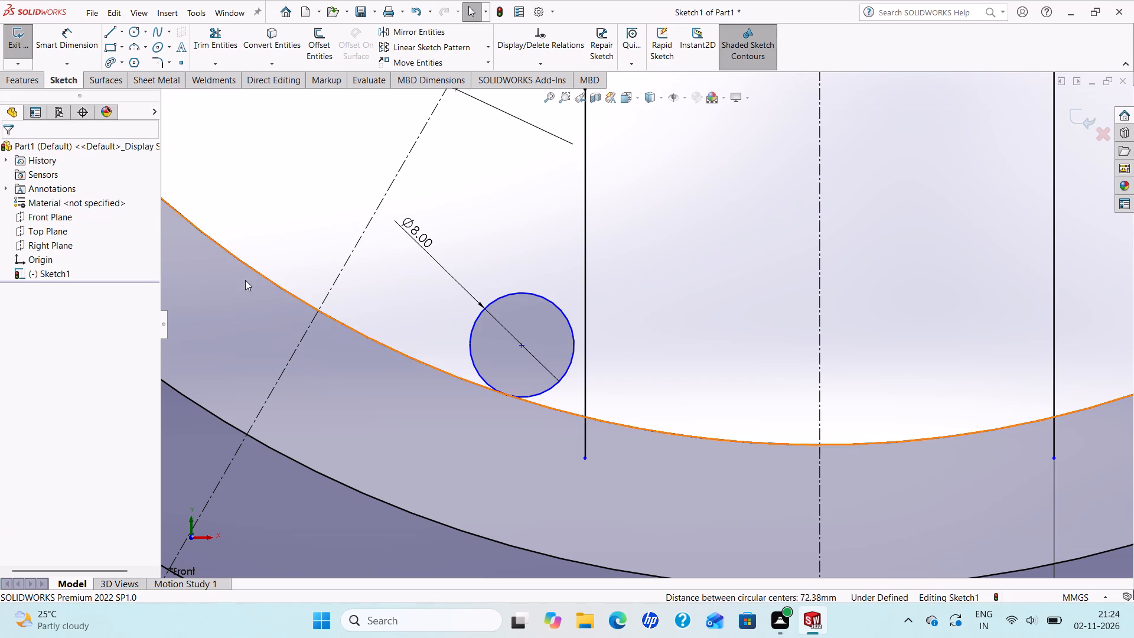
{"action": "left_click", "coordinate": [572, 345], "text": "ctrl"}
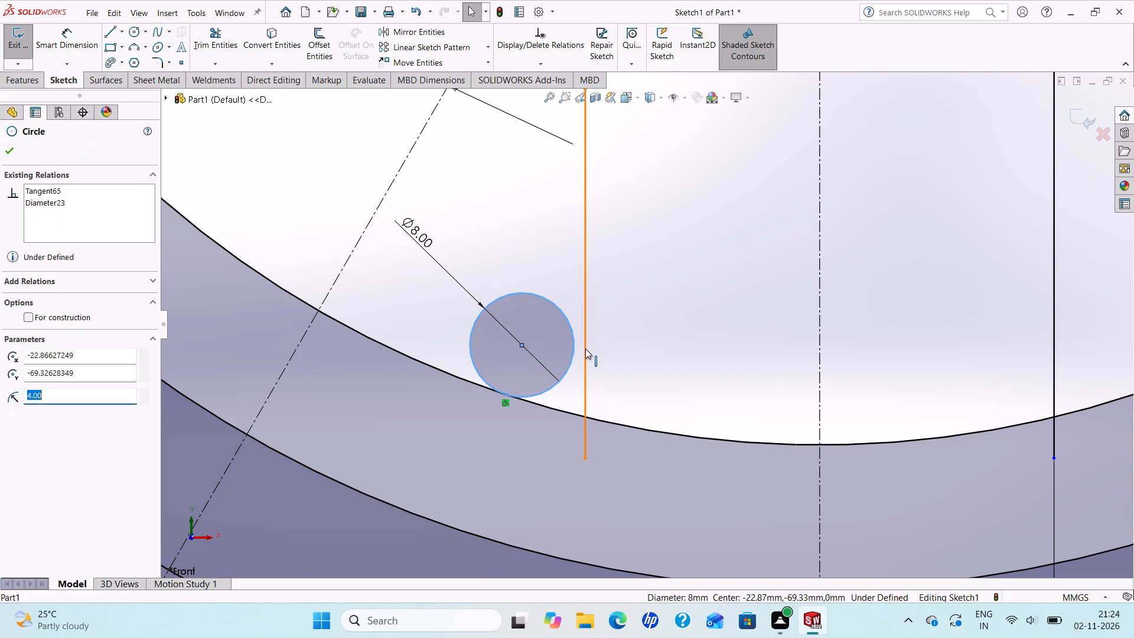
{"action": "left_click", "coordinate": [585, 349], "text": "ctrl"}
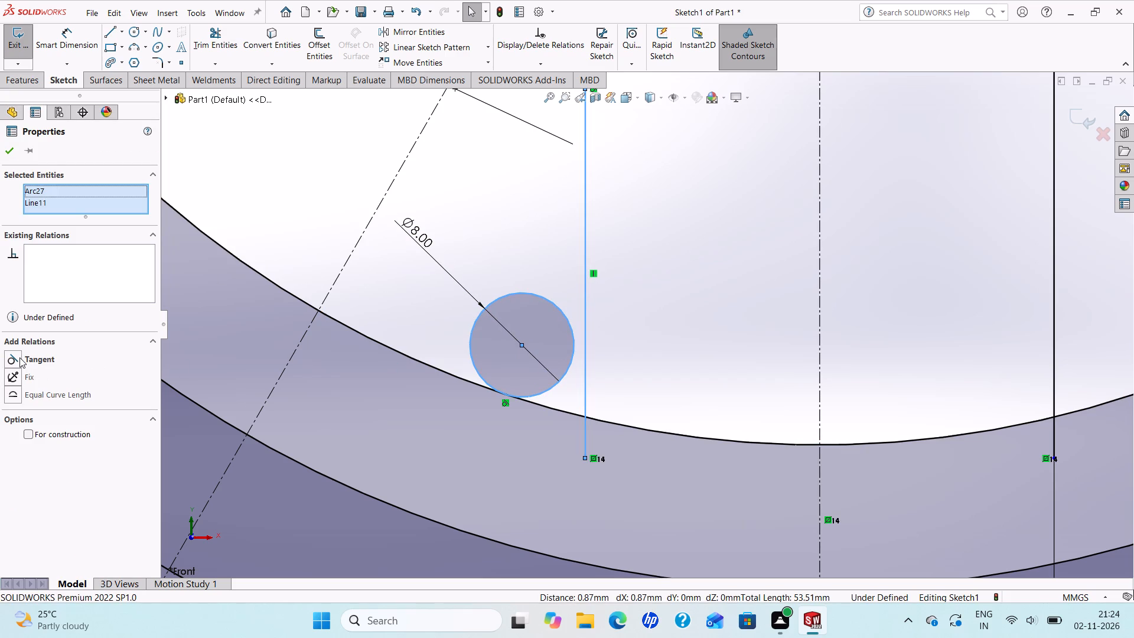
{"action": "left_click", "coordinate": [19, 357]}
{"action": "left_click", "coordinate": [6, 151]}
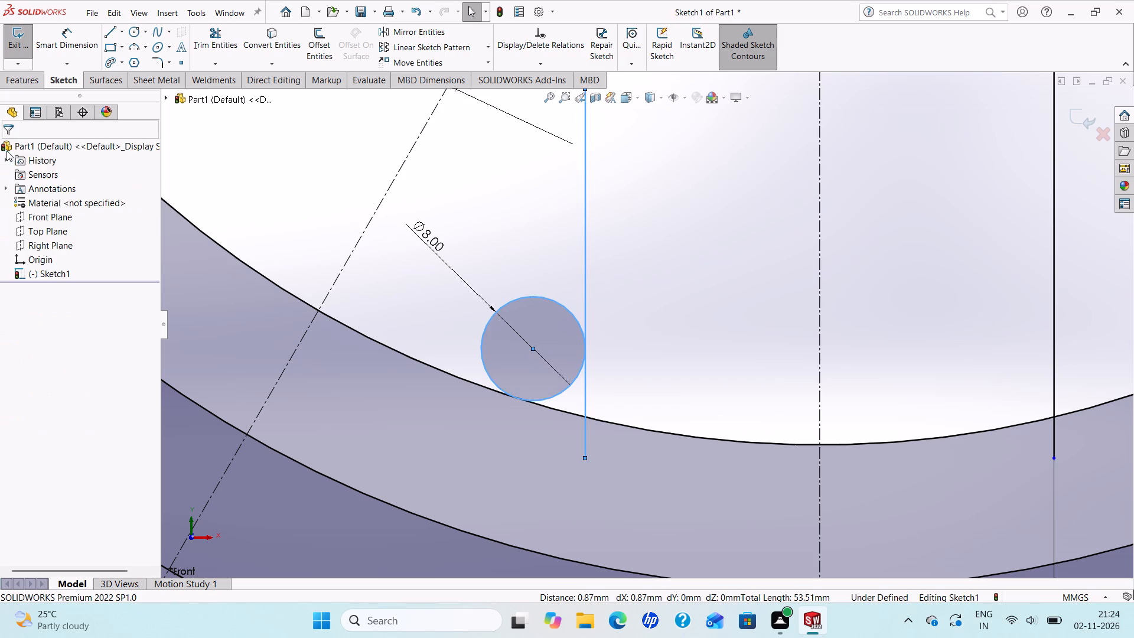
Trim the left-hand line's lower end and the 8 mm circle, leaving only the tangent arc joining line and curved edge.
{"action": "left_click", "coordinate": [217, 48]}
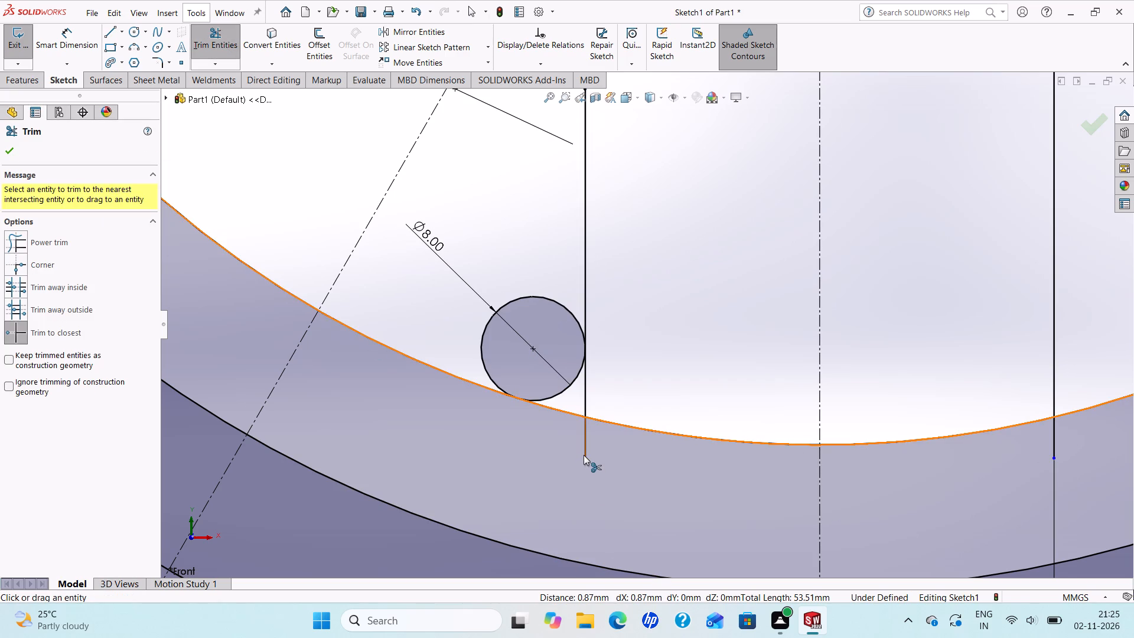
{"action": "left_click", "coordinate": [586, 450]}
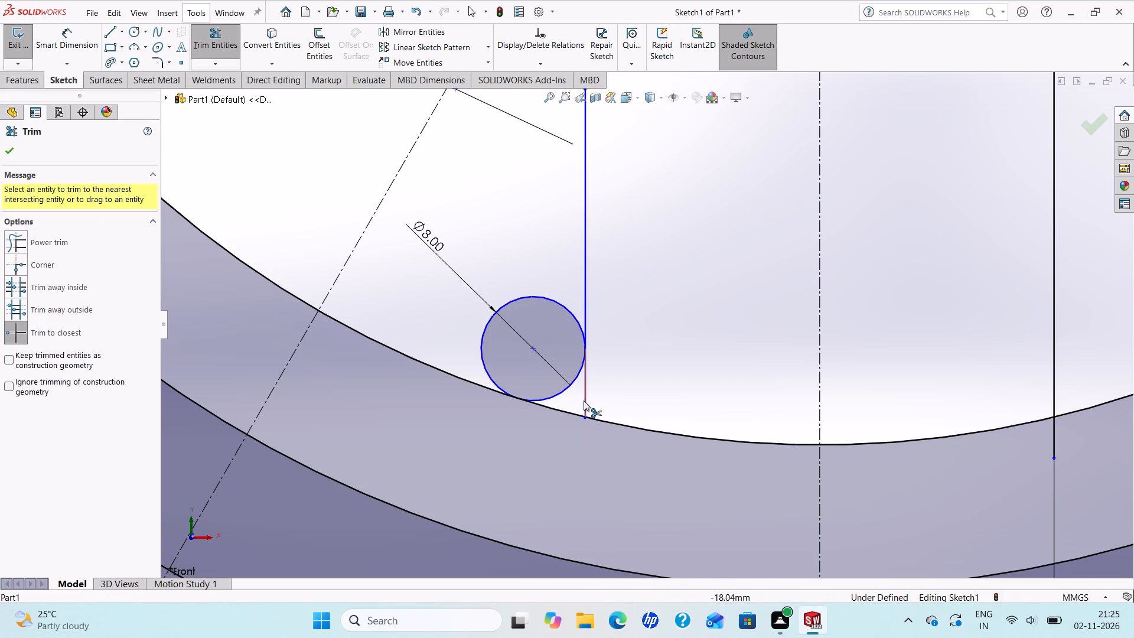
{"action": "left_click", "coordinate": [584, 401]}
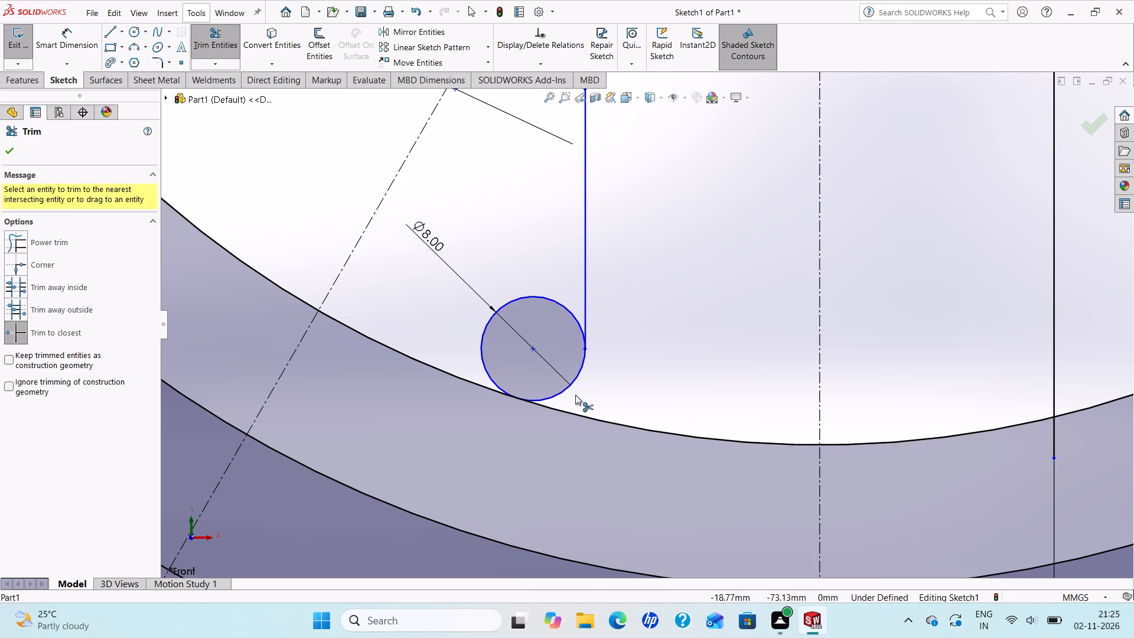
{"action": "left_click", "coordinate": [549, 298]}
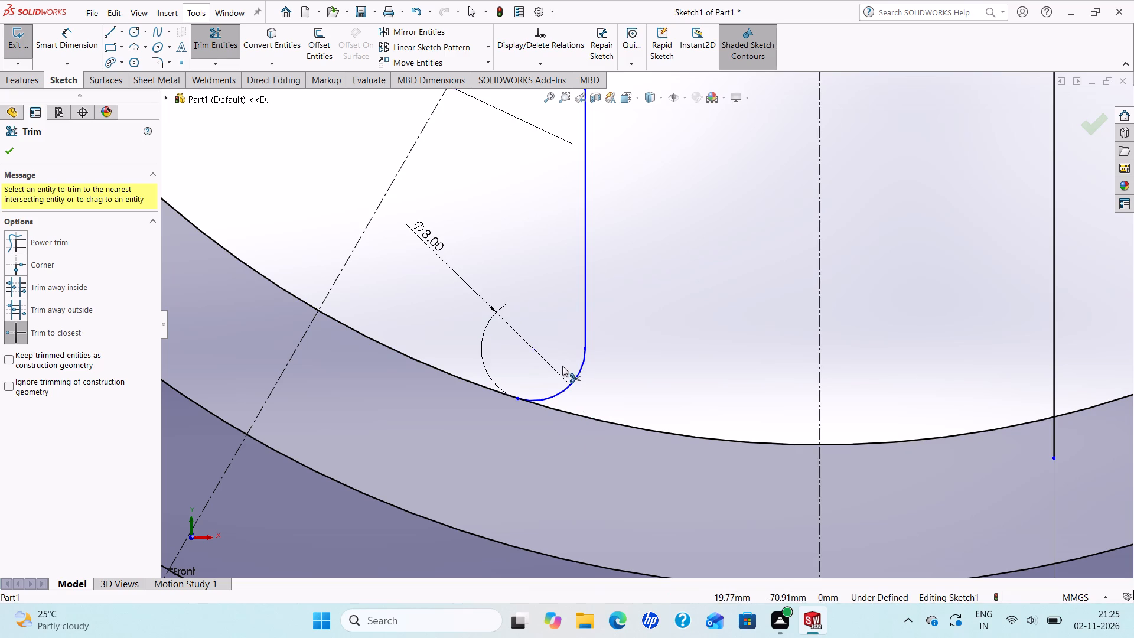
{"action": "left_click", "coordinate": [5, 146]}
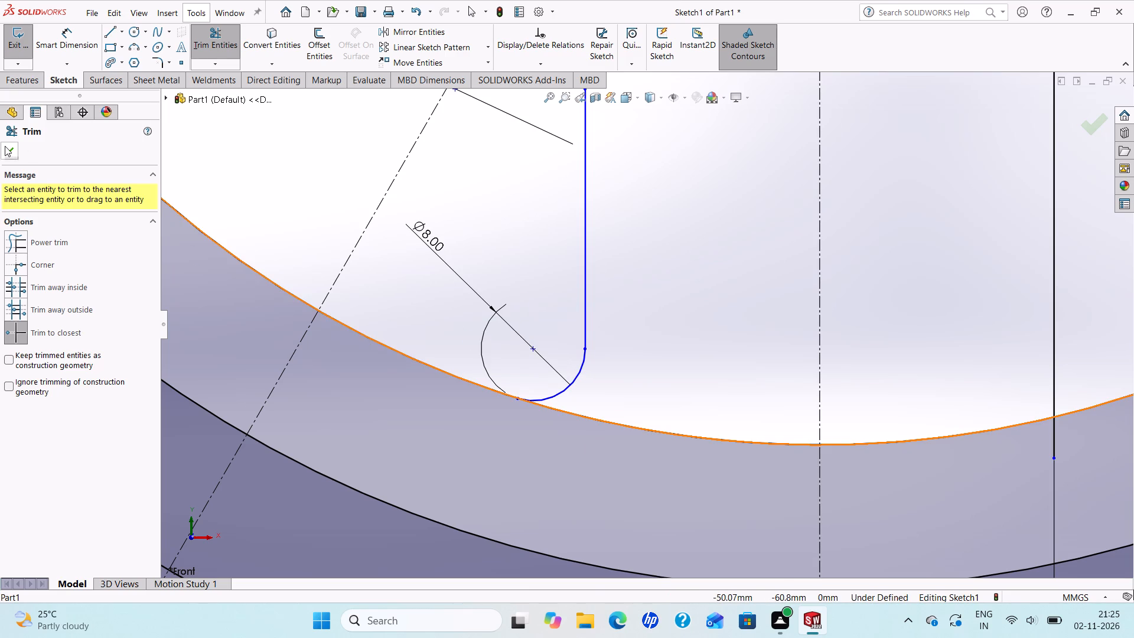
Mirror the left-hand vertical line and its upper and lower tangent arcs about the vertical centerline.
{"action": "scroll", "coordinate": [664, 434], "scroll_direction": "up", "scroll_amount": 4}
{"action": "scroll", "coordinate": [768, 252], "scroll_direction": "down", "scroll_amount": 1}
{"action": "scroll", "coordinate": [768, 252], "scroll_direction": "up", "scroll_amount": 1}
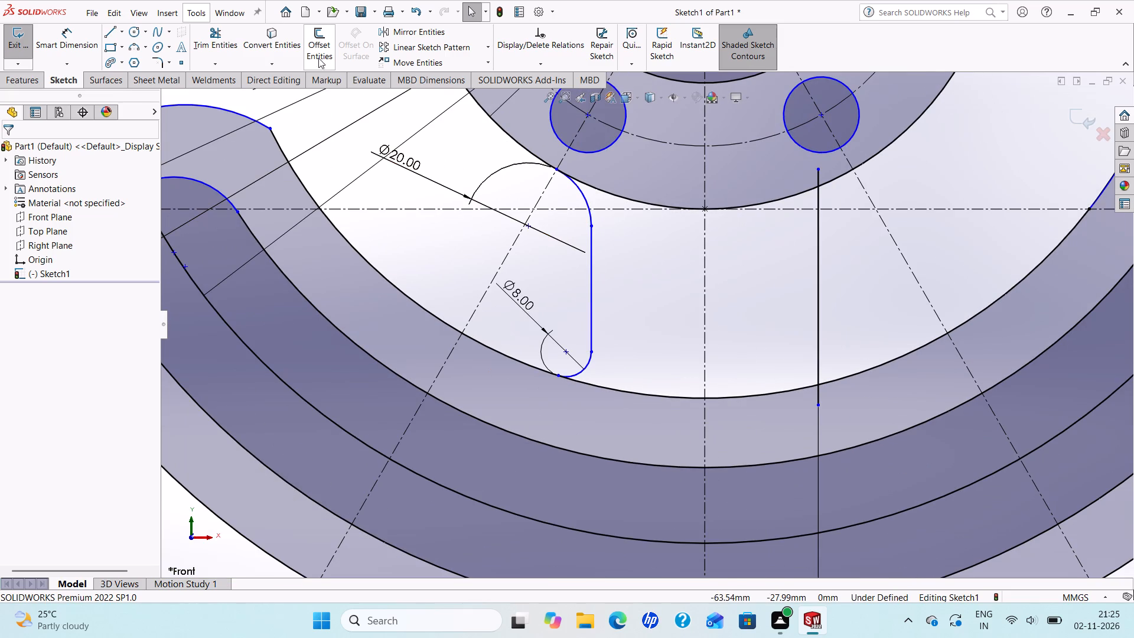
{"action": "left_click", "coordinate": [402, 36]}
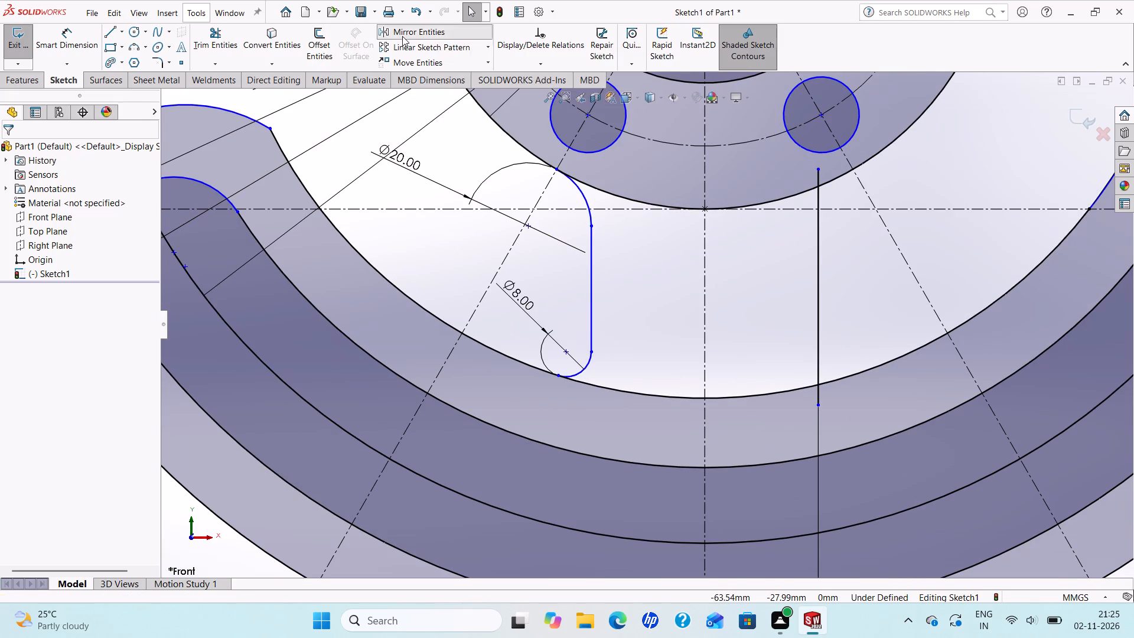
{"action": "left_click", "coordinate": [588, 205]}
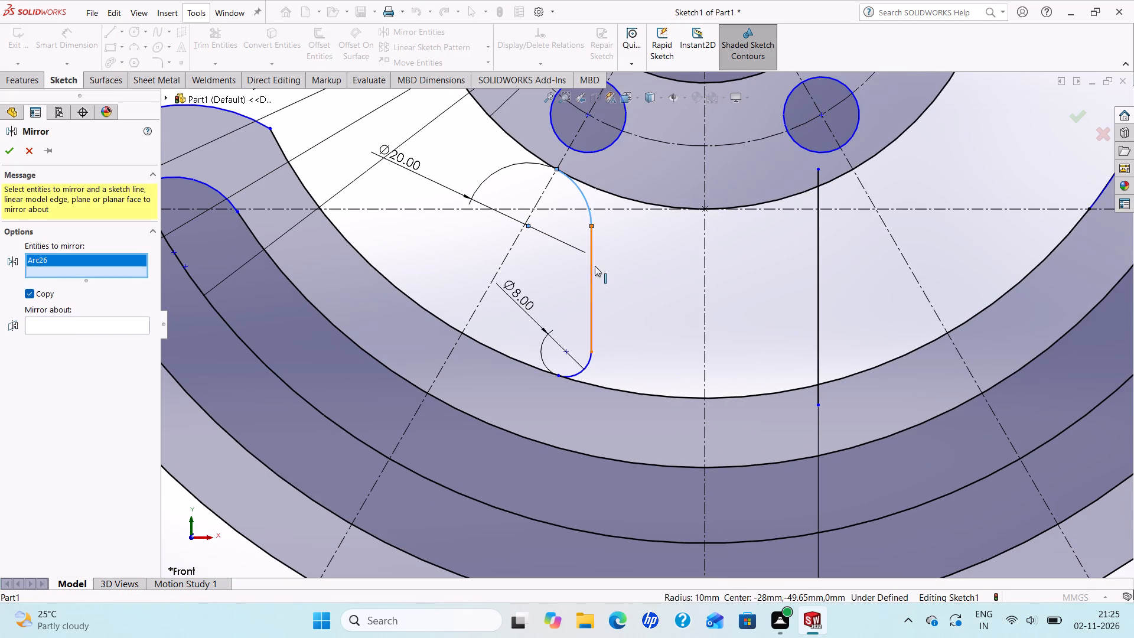
{"action": "left_click", "coordinate": [593, 266]}
{"action": "left_click", "coordinate": [589, 364]}
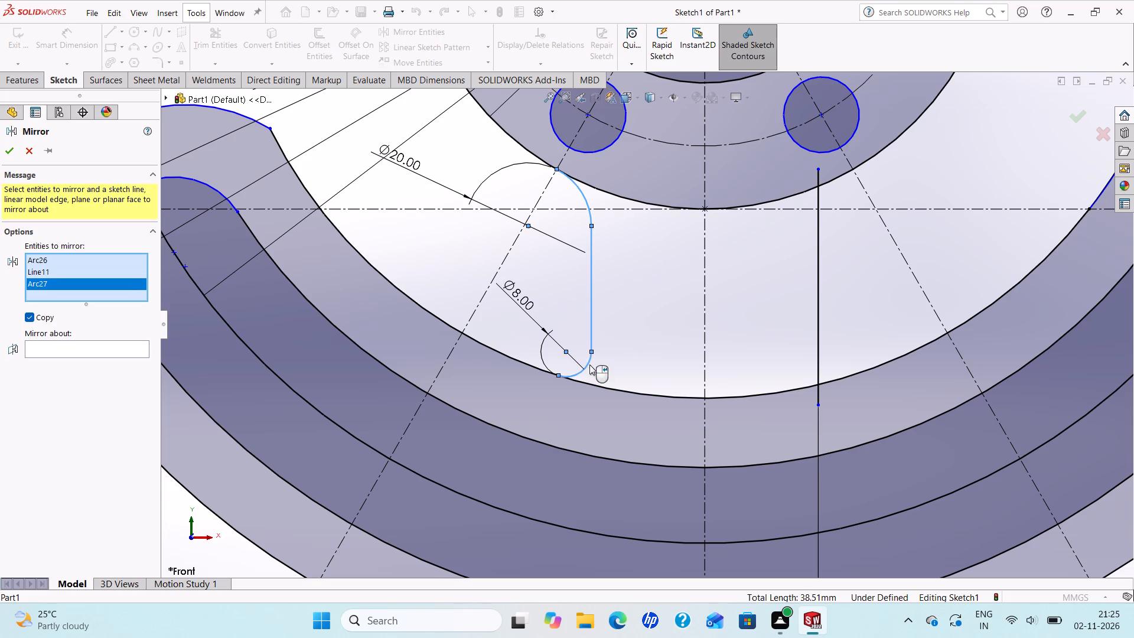
{"action": "left_click", "coordinate": [40, 348]}
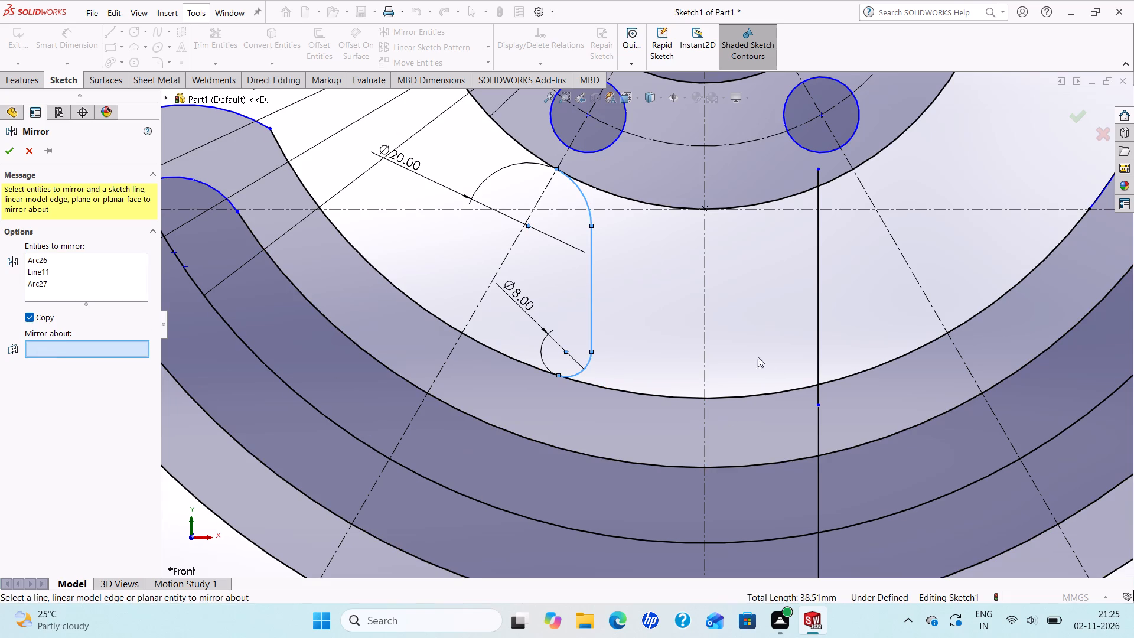
{"action": "left_click", "coordinate": [705, 316]}
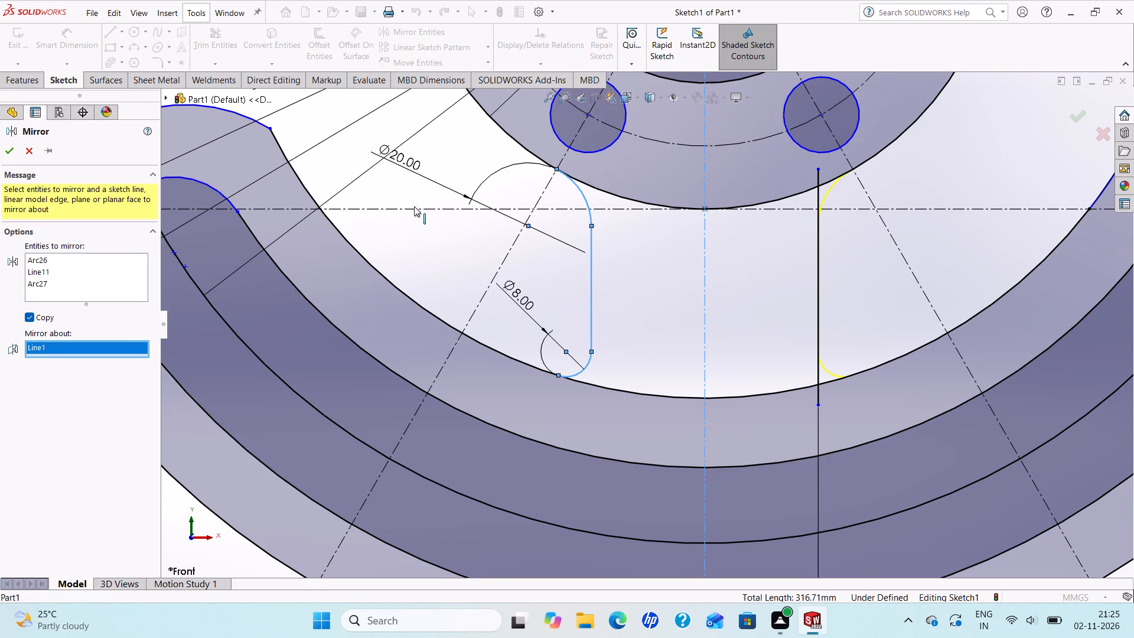
{"action": "left_click", "coordinate": [7, 154]}
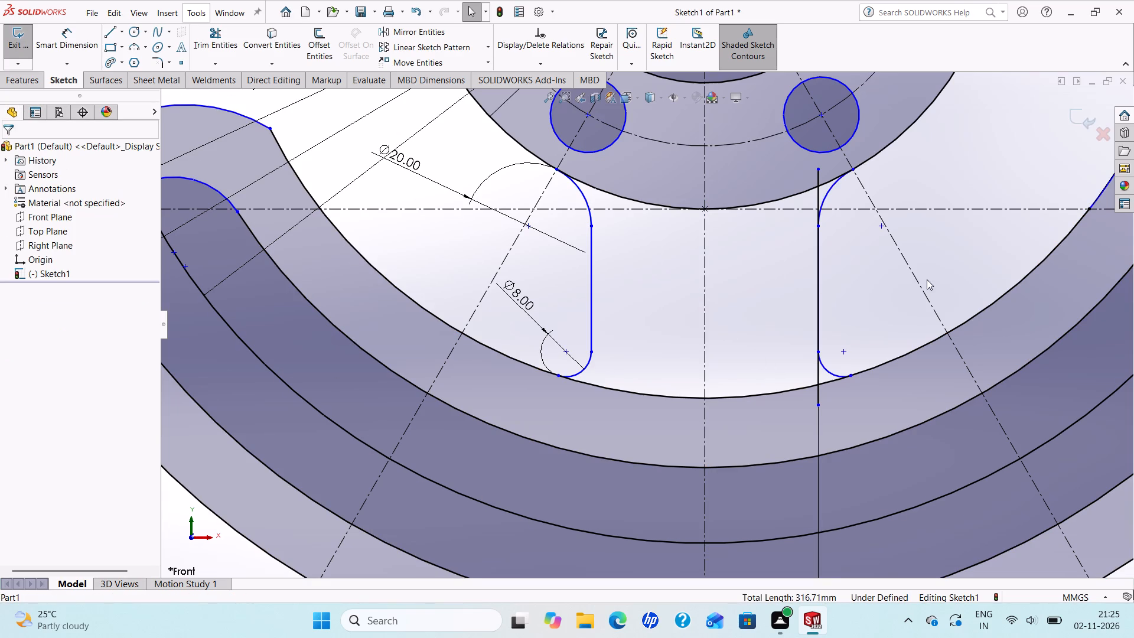
Trim the right-hand vertical line's excess upper end above the mirrored upper tangent arc.
{"action": "scroll", "coordinate": [897, 275], "scroll_direction": "down", "scroll_amount": 1}
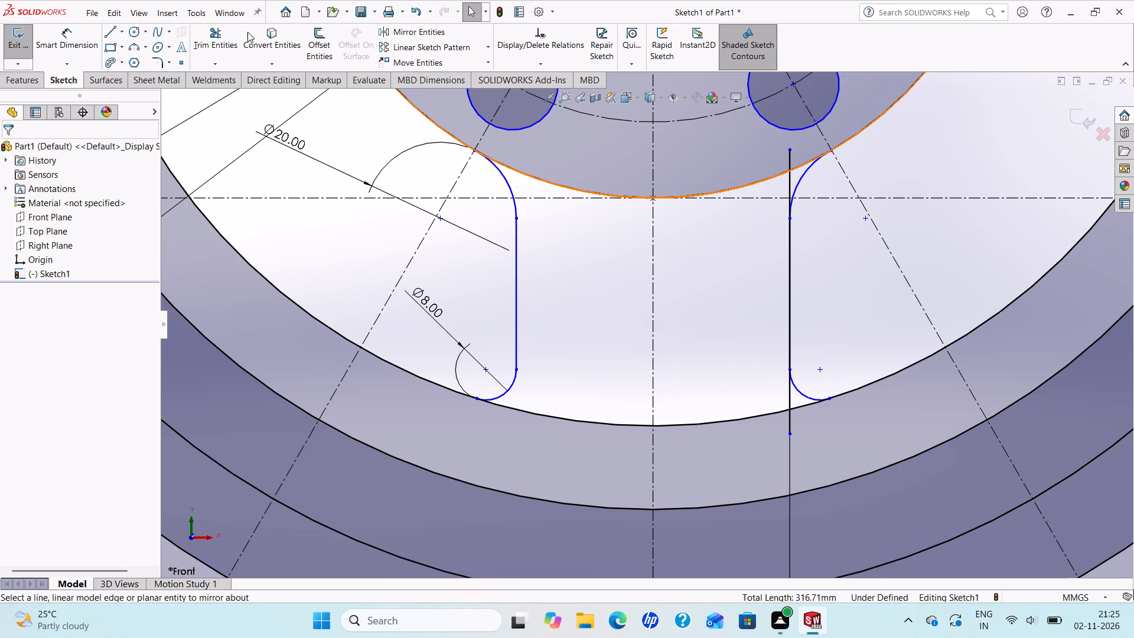
{"action": "left_click", "coordinate": [221, 37]}
{"action": "scroll", "coordinate": [756, 162], "scroll_direction": "down", "scroll_amount": 4}
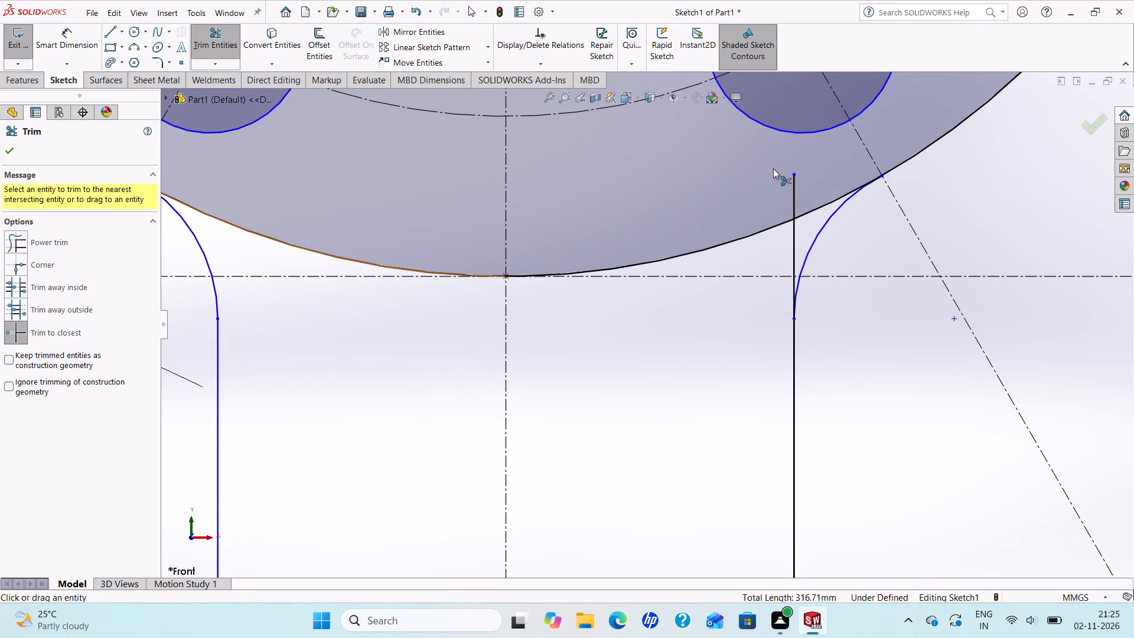
{"action": "left_click", "coordinate": [794, 185]}
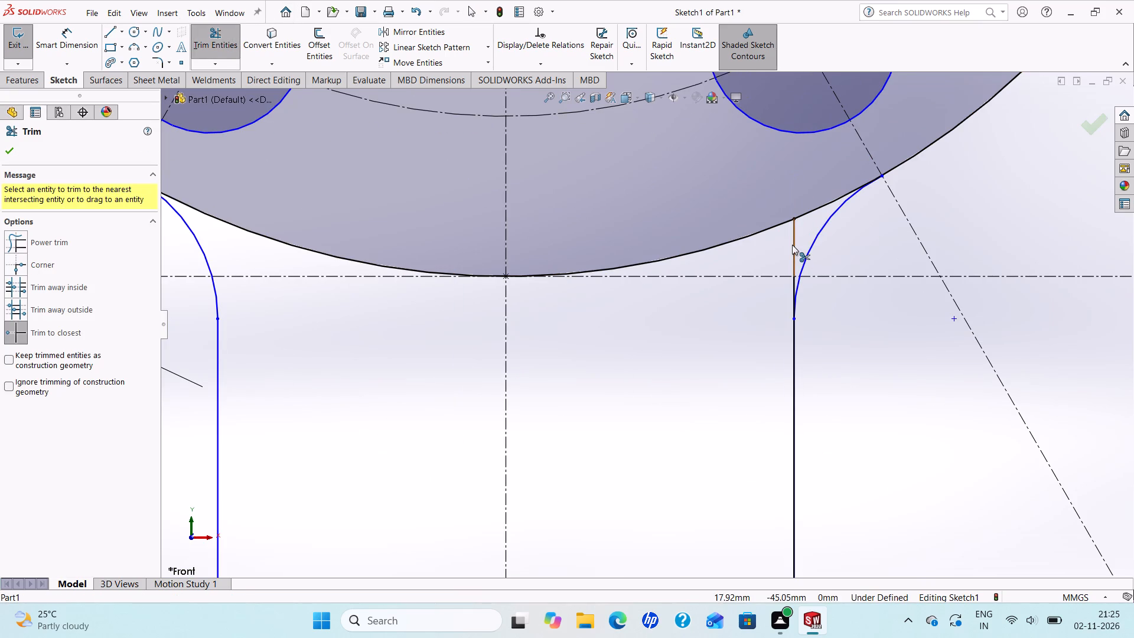
{"action": "left_click", "coordinate": [792, 245]}
{"action": "scroll", "coordinate": [793, 300], "scroll_direction": "down", "scroll_amount": 5}
{"action": "scroll", "coordinate": [772, 258], "scroll_direction": "down", "scroll_amount": 4}
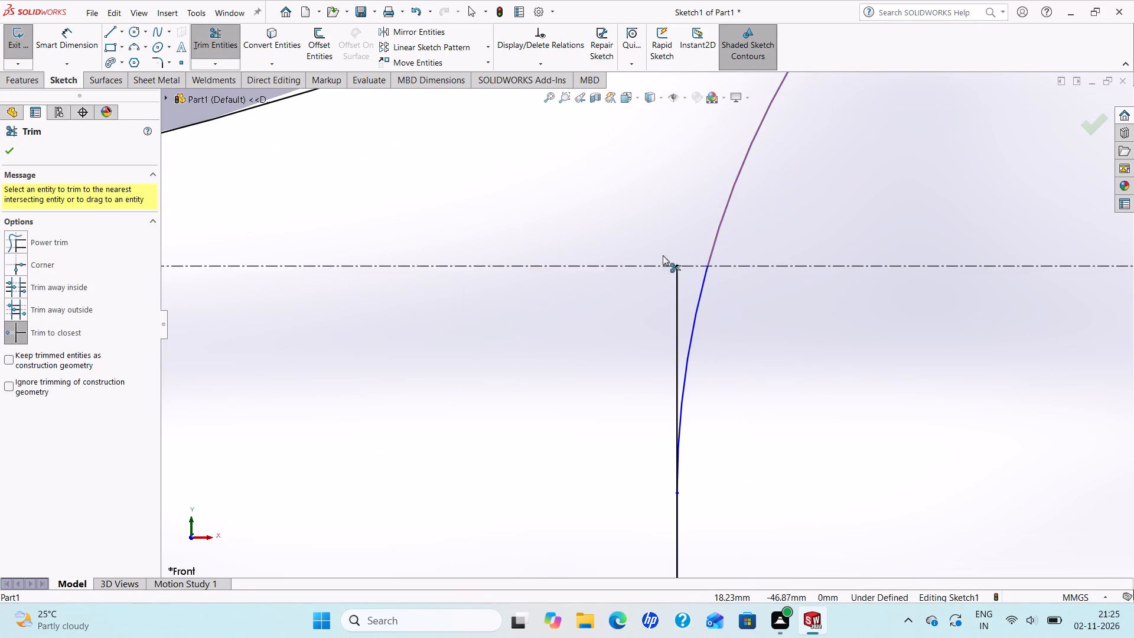
{"action": "left_click", "coordinate": [674, 294]}
Trim the right-hand vertical line's excess lower end below the mirrored lower tangent arc.
{"action": "scroll", "coordinate": [664, 354], "scroll_direction": "up", "scroll_amount": 11}
{"action": "scroll", "coordinate": [618, 500], "scroll_direction": "up", "scroll_amount": 3}
{"action": "scroll", "coordinate": [640, 473], "scroll_direction": "down", "scroll_amount": 3}
{"action": "scroll", "coordinate": [641, 473], "scroll_direction": "up", "scroll_amount": 3}
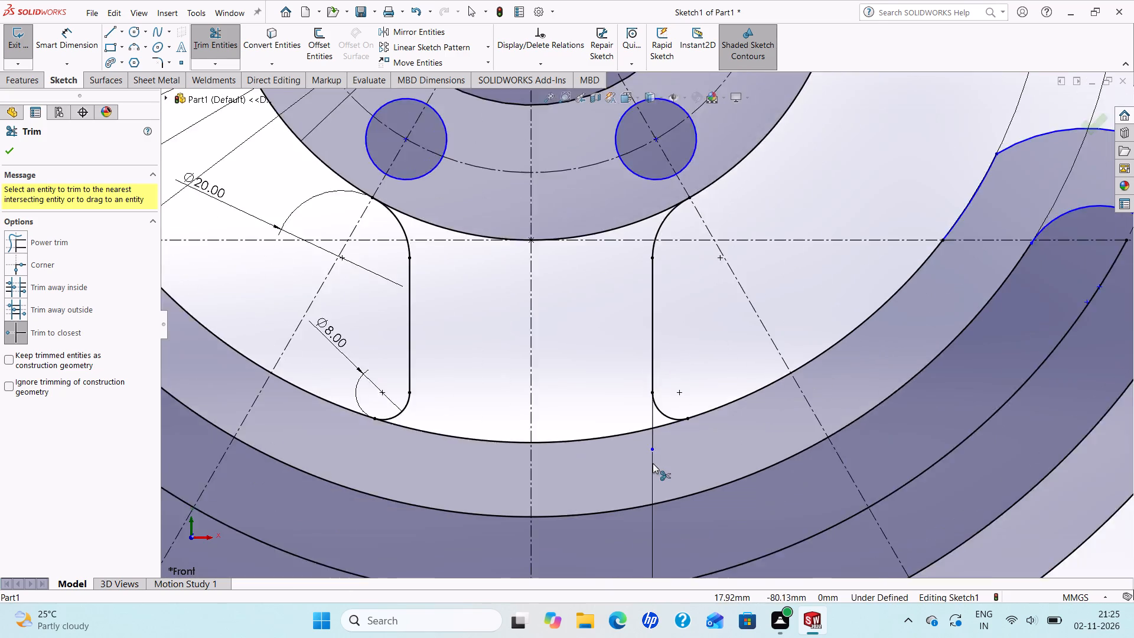
{"action": "scroll", "coordinate": [653, 463], "scroll_direction": "down", "scroll_amount": 2}
{"action": "scroll", "coordinate": [676, 347], "scroll_direction": "down", "scroll_amount": 4}
{"action": "left_click", "coordinate": [618, 402]}
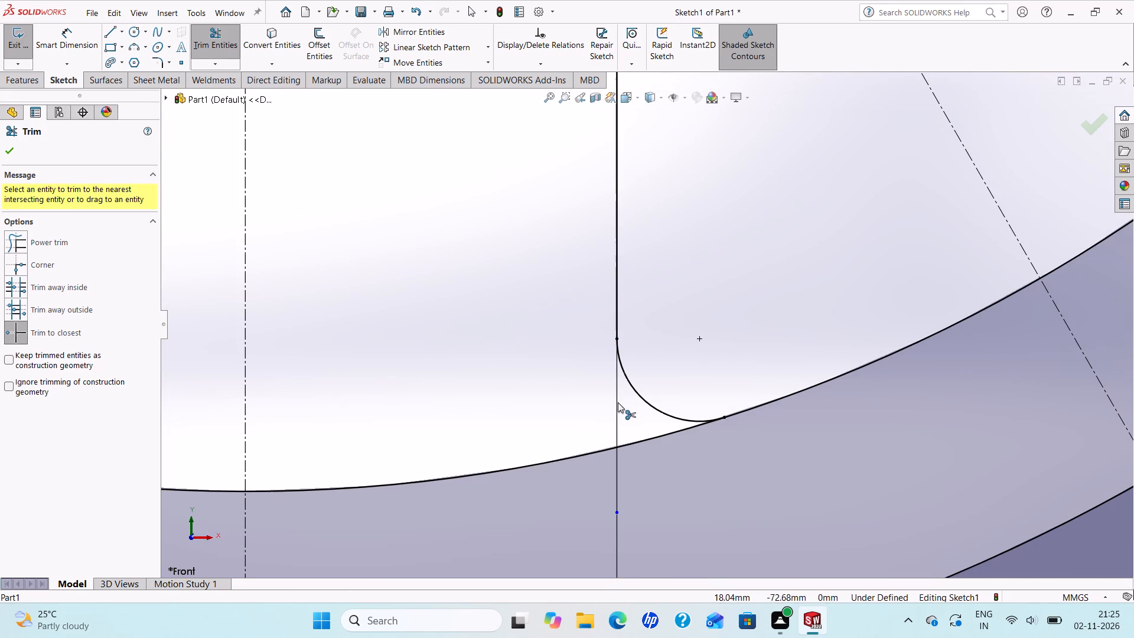
{"action": "left_click", "coordinate": [616, 471]}
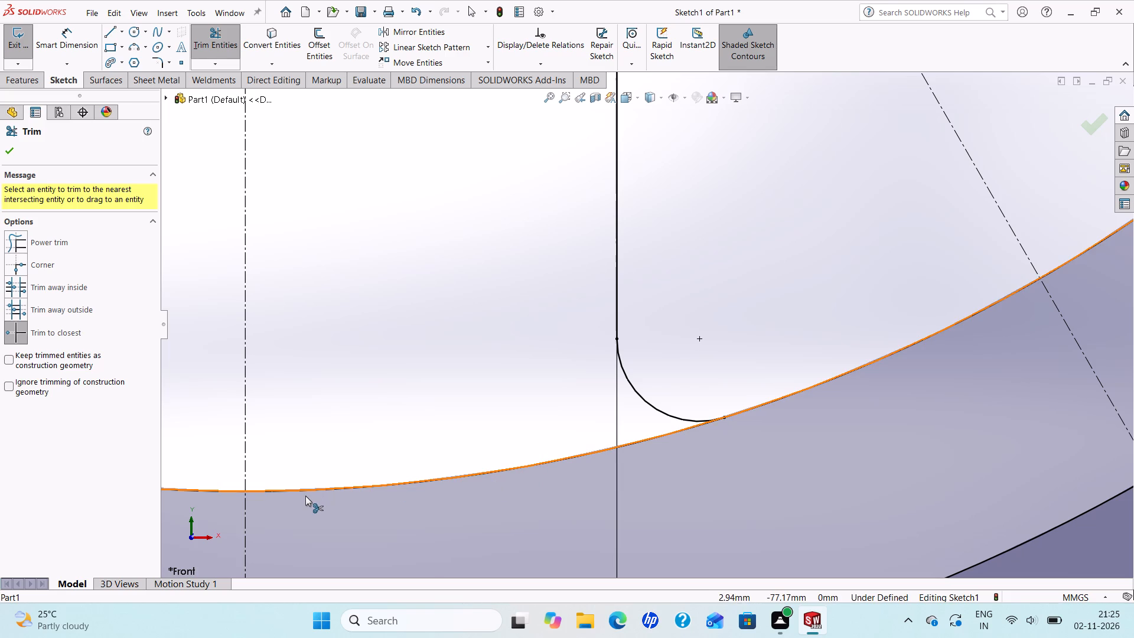
{"action": "scroll", "coordinate": [460, 420], "scroll_direction": "up", "scroll_amount": 5}
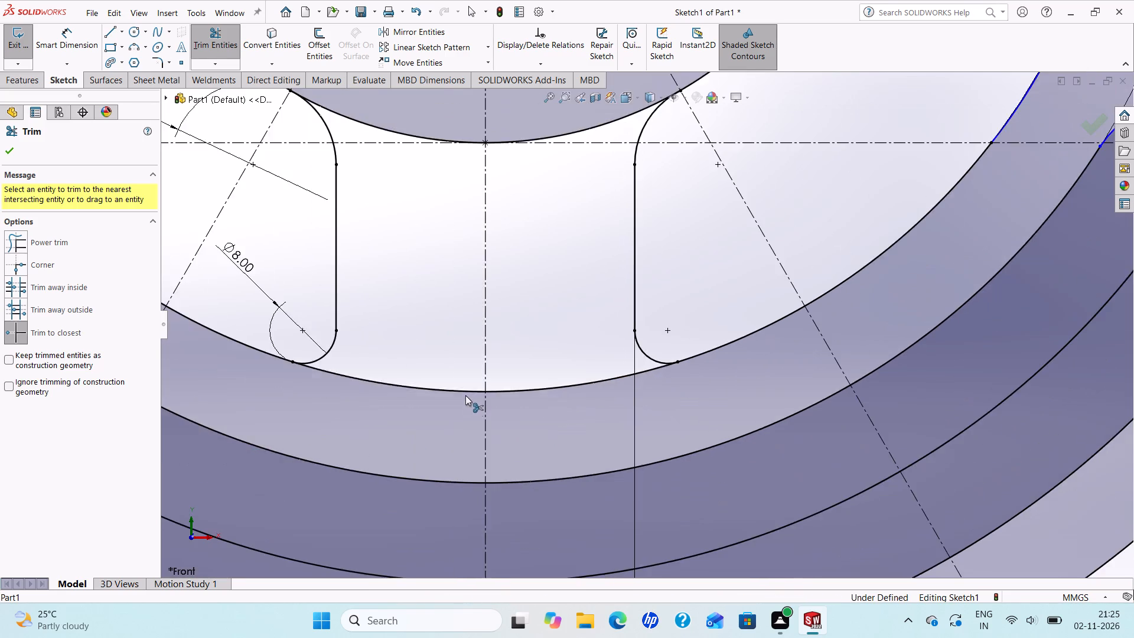
{"action": "scroll", "coordinate": [467, 388], "scroll_direction": "up", "scroll_amount": 3}
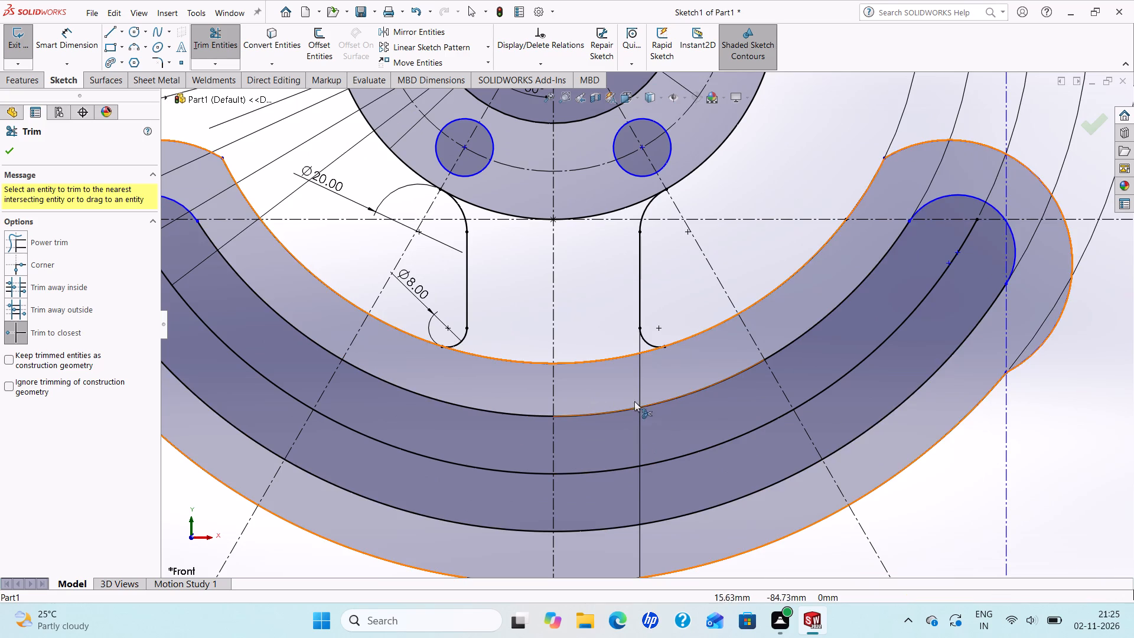
{"action": "left_click", "coordinate": [6, 151]}
{"action": "scroll", "coordinate": [382, 244], "scroll_direction": "up", "scroll_amount": 3}
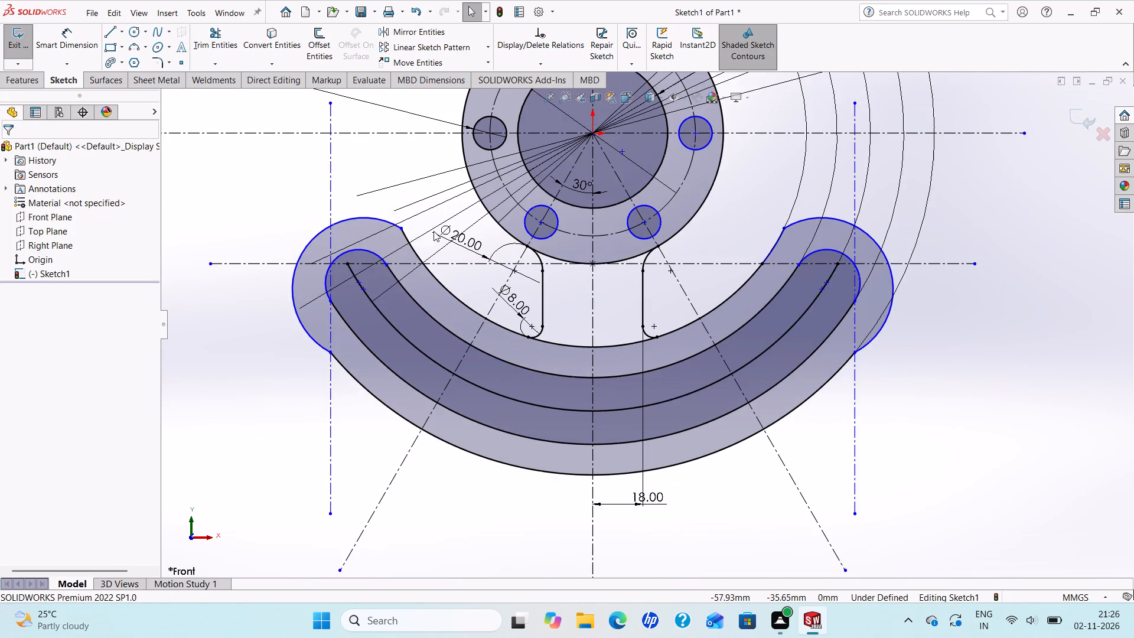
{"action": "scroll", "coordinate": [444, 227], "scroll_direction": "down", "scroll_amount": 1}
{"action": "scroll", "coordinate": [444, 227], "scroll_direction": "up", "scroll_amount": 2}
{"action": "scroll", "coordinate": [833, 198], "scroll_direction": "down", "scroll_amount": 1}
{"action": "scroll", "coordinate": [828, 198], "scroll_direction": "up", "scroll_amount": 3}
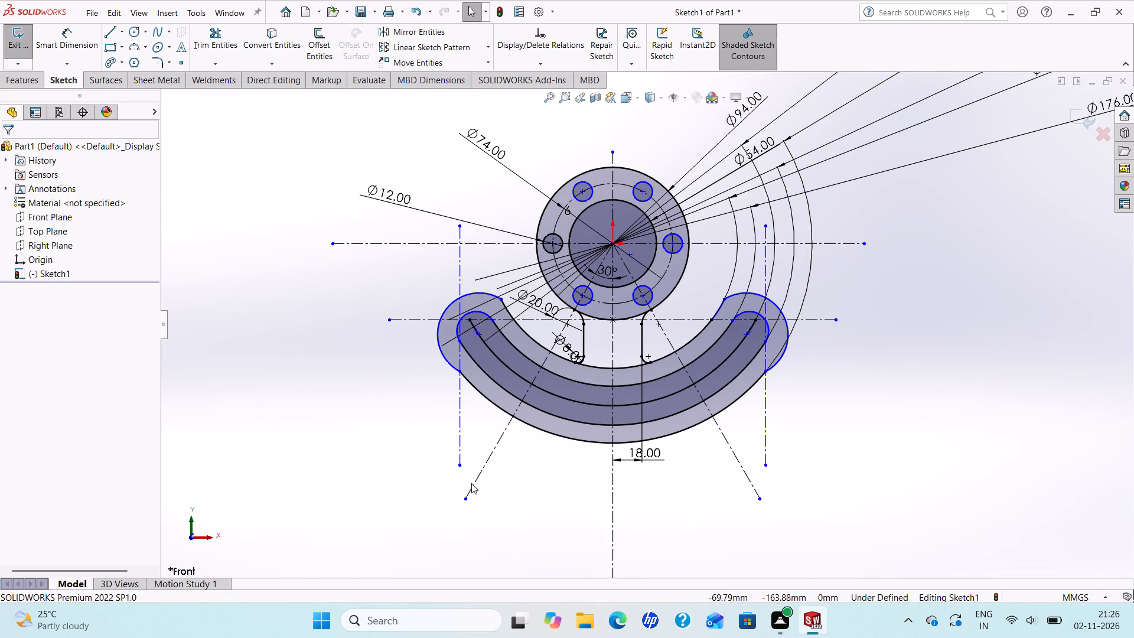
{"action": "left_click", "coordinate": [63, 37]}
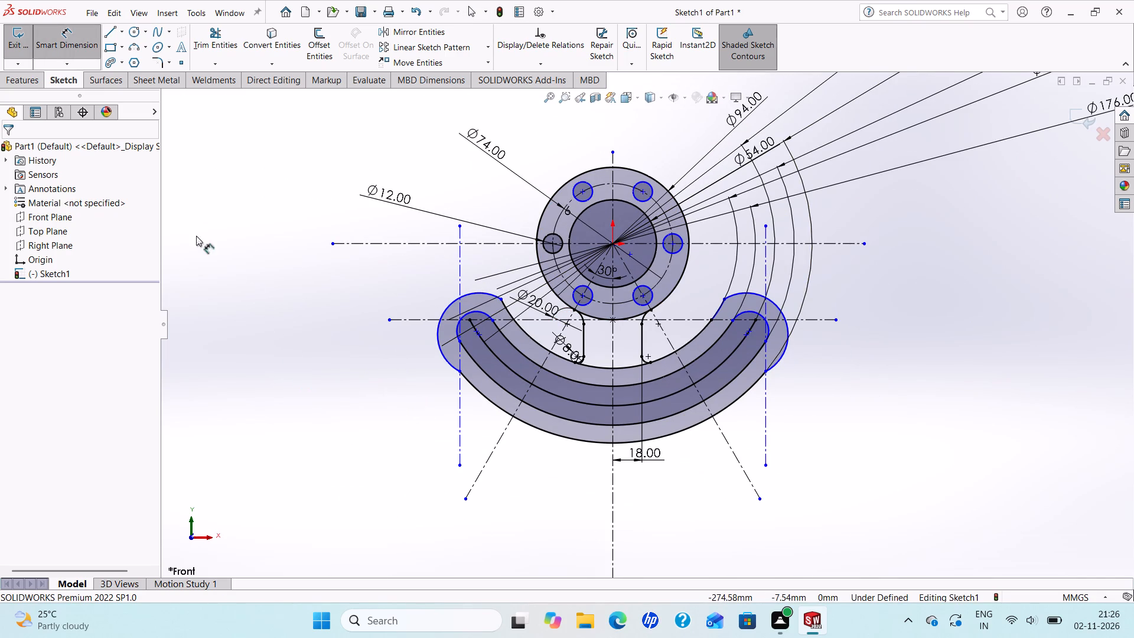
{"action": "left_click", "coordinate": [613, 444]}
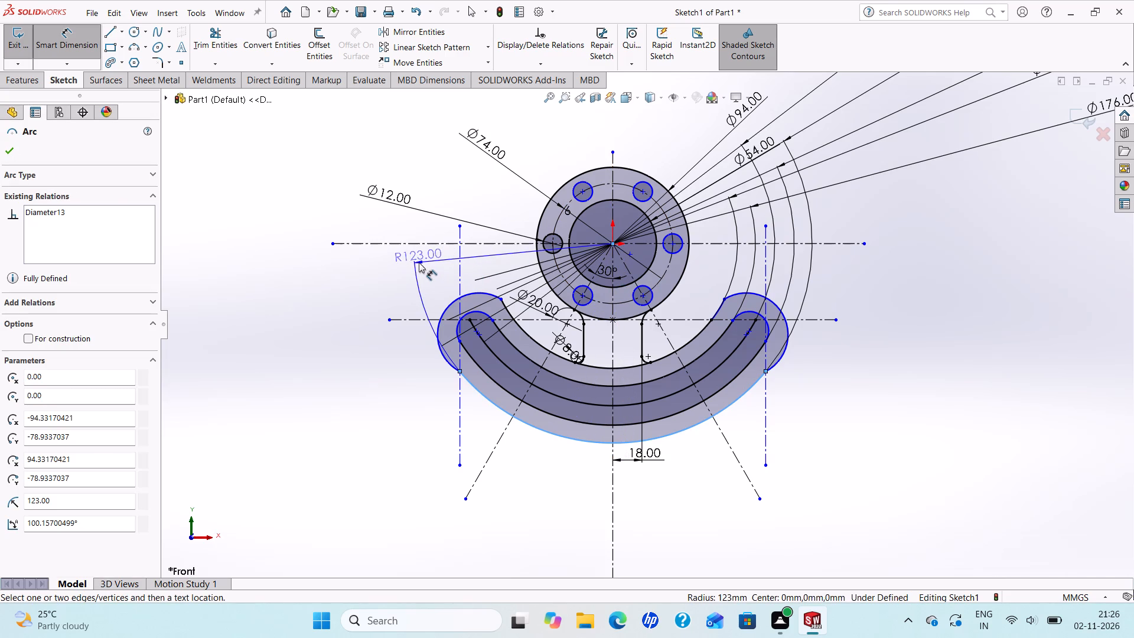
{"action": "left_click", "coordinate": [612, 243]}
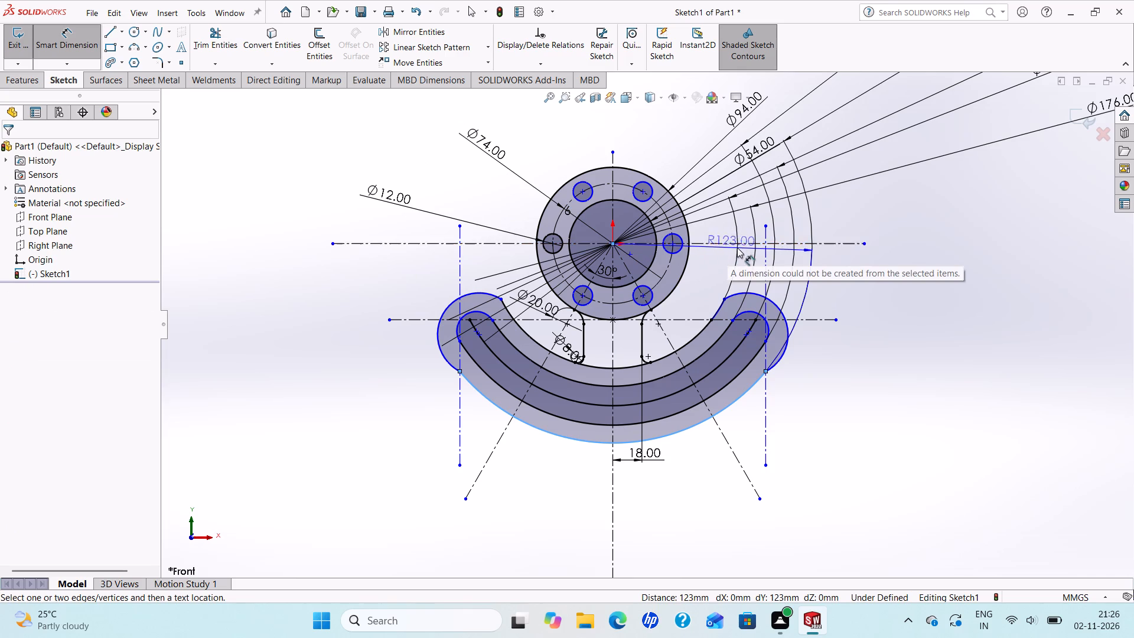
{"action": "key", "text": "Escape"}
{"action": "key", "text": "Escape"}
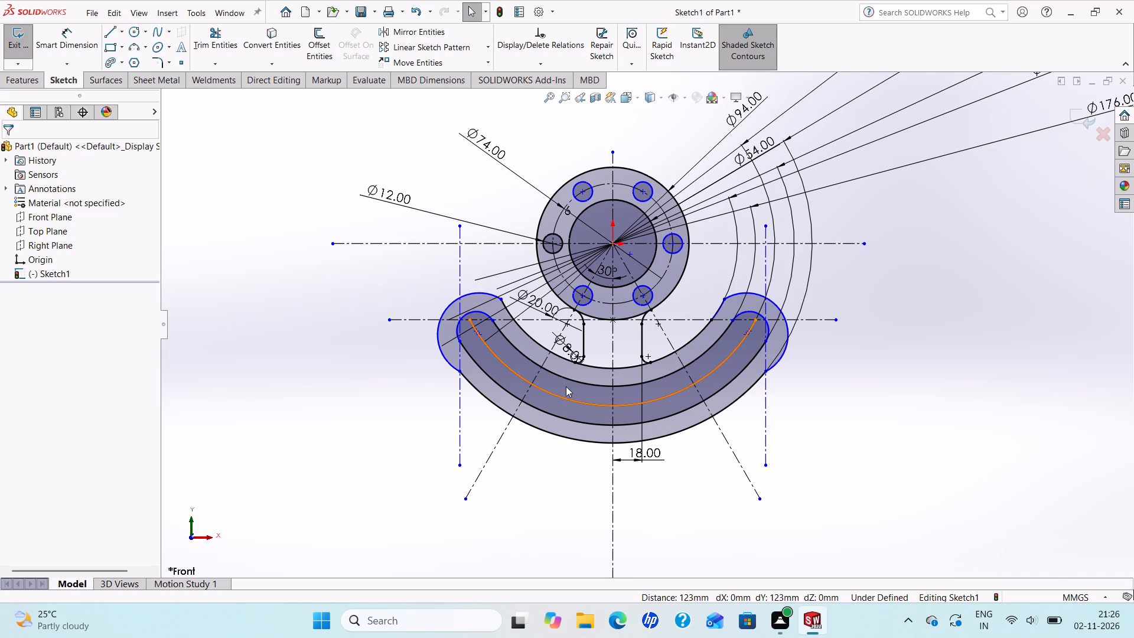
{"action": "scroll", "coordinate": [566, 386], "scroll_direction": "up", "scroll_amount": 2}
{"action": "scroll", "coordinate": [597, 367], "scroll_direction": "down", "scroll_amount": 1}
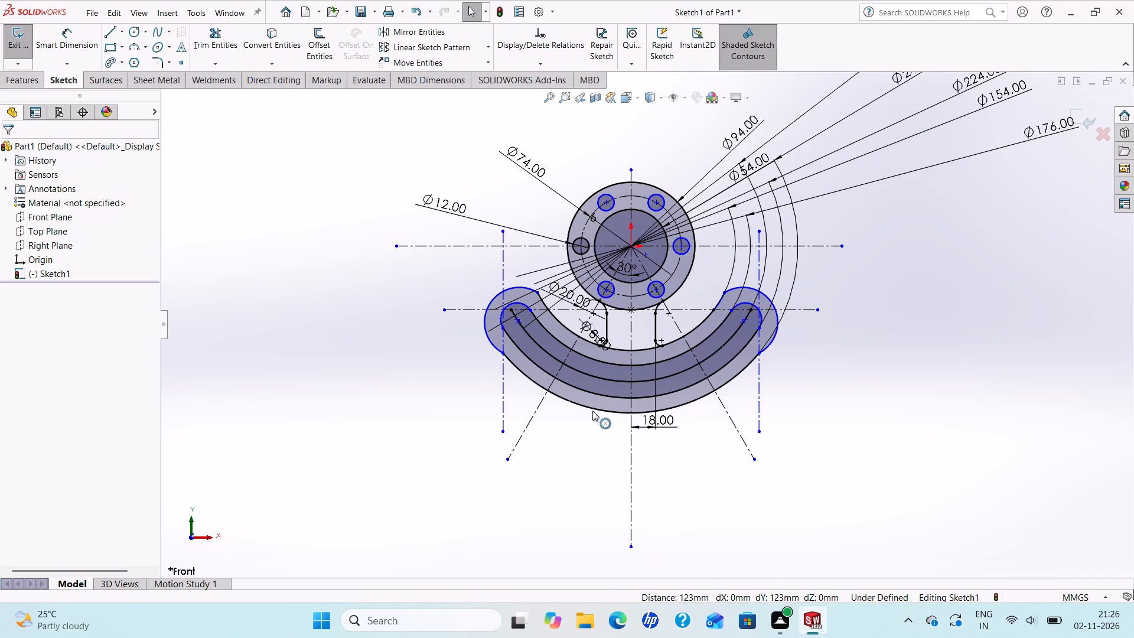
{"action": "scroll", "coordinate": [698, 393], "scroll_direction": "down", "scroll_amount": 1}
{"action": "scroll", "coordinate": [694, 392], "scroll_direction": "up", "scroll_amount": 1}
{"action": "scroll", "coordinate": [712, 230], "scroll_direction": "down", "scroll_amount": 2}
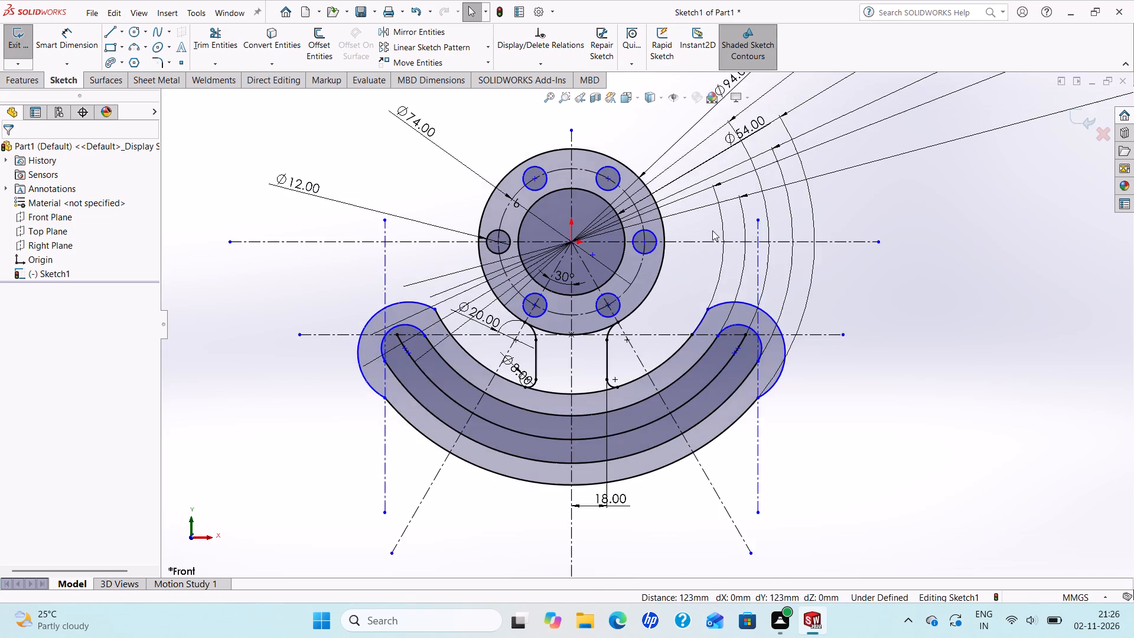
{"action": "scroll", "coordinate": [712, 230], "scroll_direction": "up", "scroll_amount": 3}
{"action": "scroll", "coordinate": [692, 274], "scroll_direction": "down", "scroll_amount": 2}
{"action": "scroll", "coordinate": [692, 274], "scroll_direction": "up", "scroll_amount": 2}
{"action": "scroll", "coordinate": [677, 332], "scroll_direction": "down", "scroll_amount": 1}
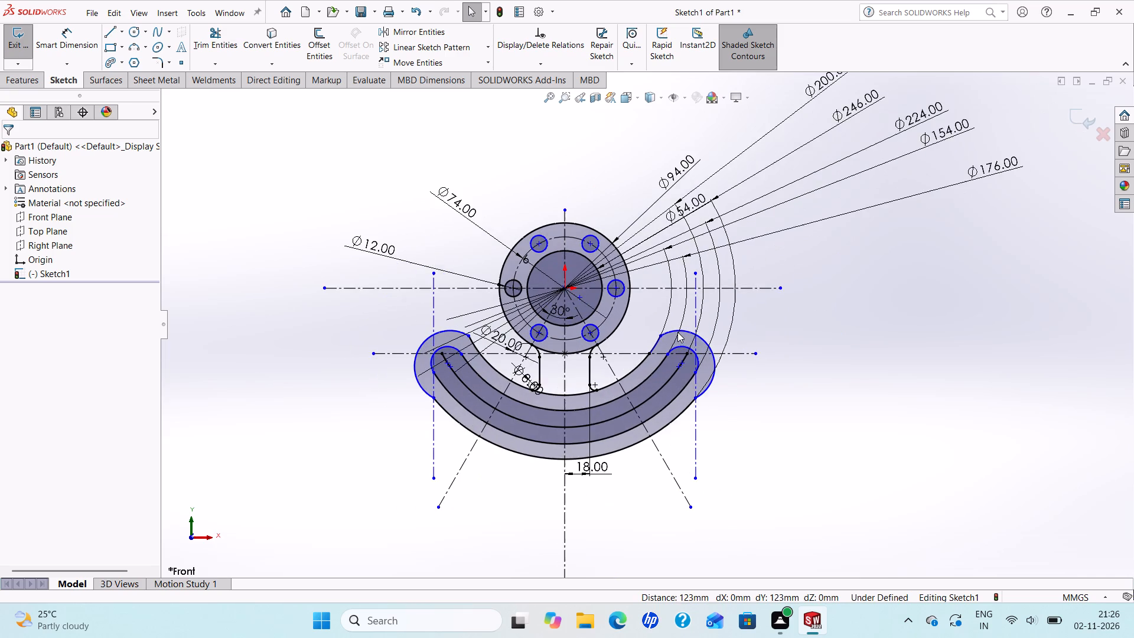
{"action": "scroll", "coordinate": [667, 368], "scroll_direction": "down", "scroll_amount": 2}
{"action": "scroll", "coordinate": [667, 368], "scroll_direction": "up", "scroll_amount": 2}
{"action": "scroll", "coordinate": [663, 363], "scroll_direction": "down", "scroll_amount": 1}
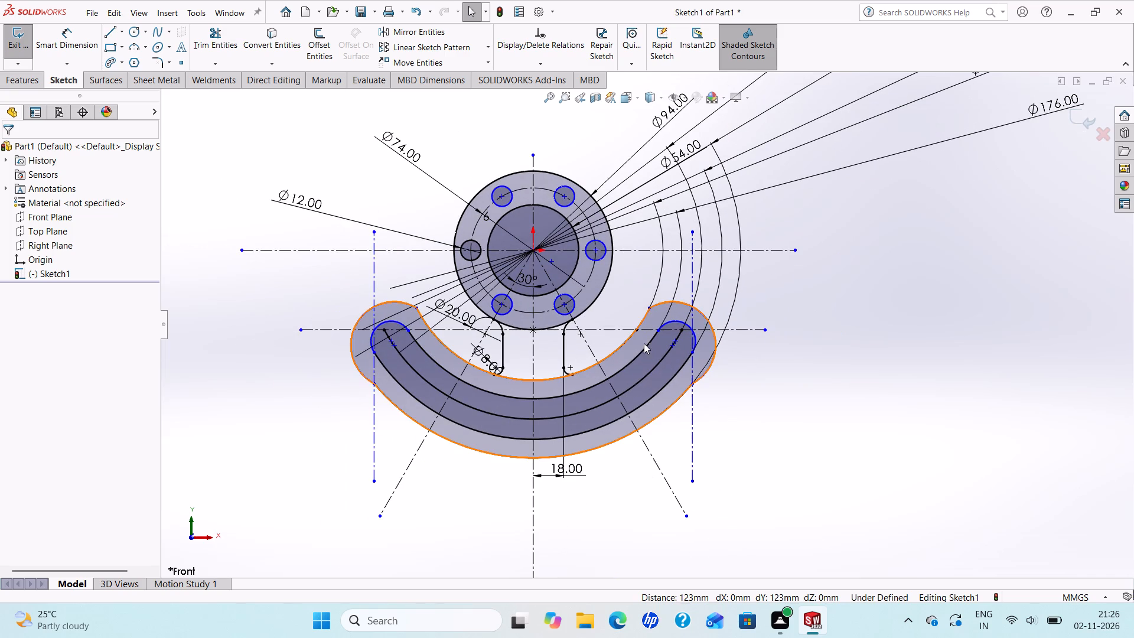
Delete the inner slot's right-hand end arc and the short arc segment at the inner edge's upper right end.
{"action": "scroll", "coordinate": [623, 354], "scroll_direction": "down", "scroll_amount": 1}
{"action": "left_click_drag", "start_coordinate": [627, 290], "coordinate": [636, 289]}
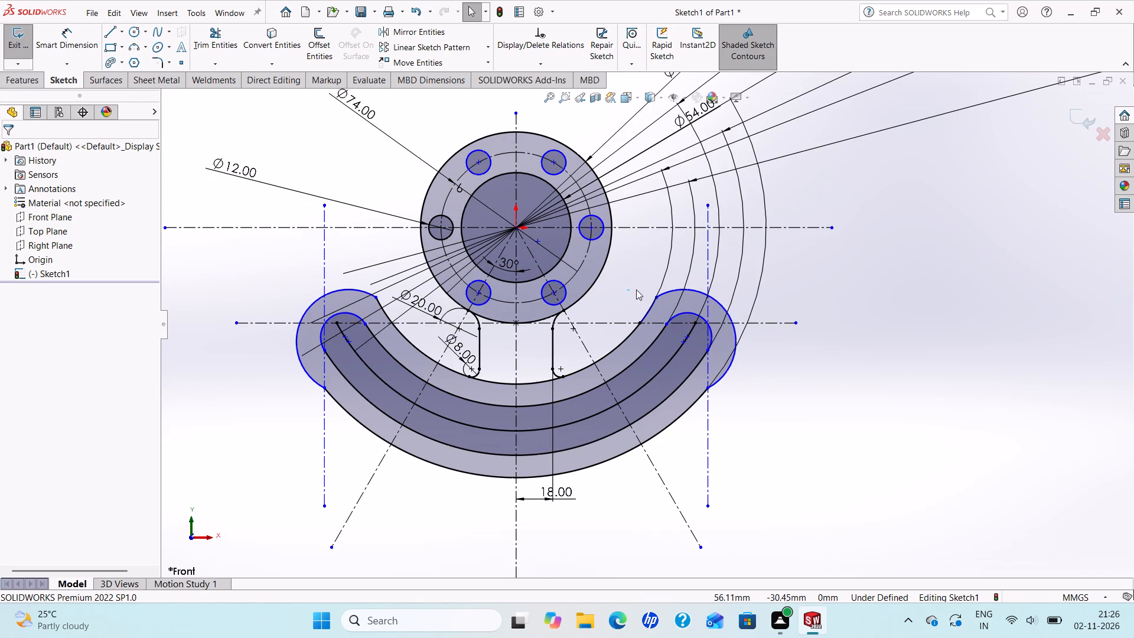
{"action": "left_click_drag", "start_coordinate": [636, 289], "coordinate": [740, 445]}
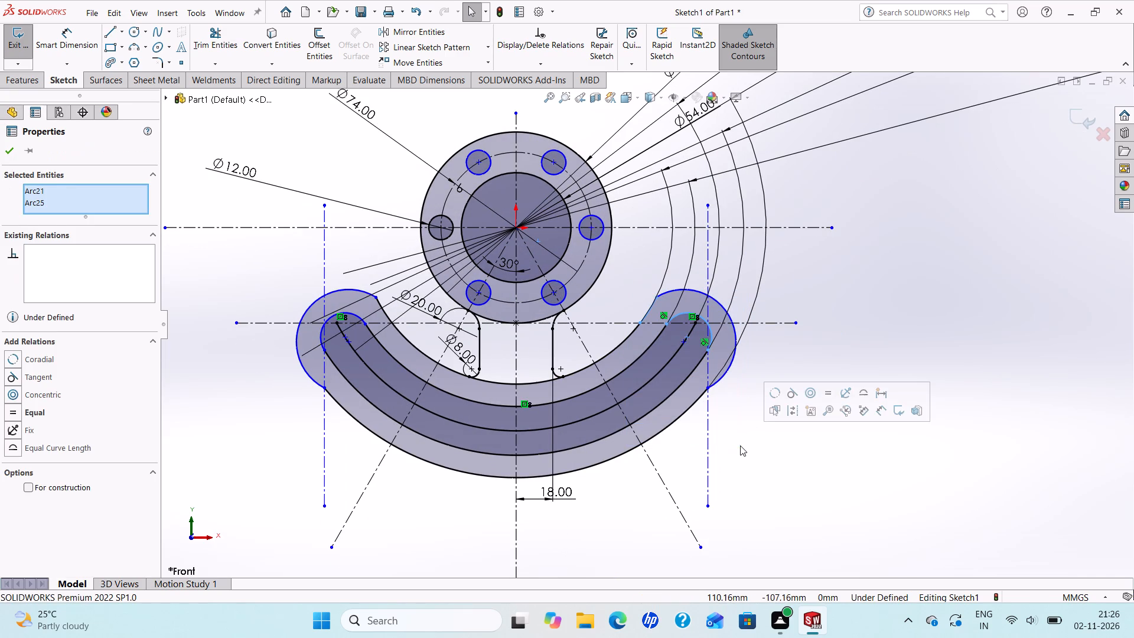
{"action": "key", "text": "Delete"}
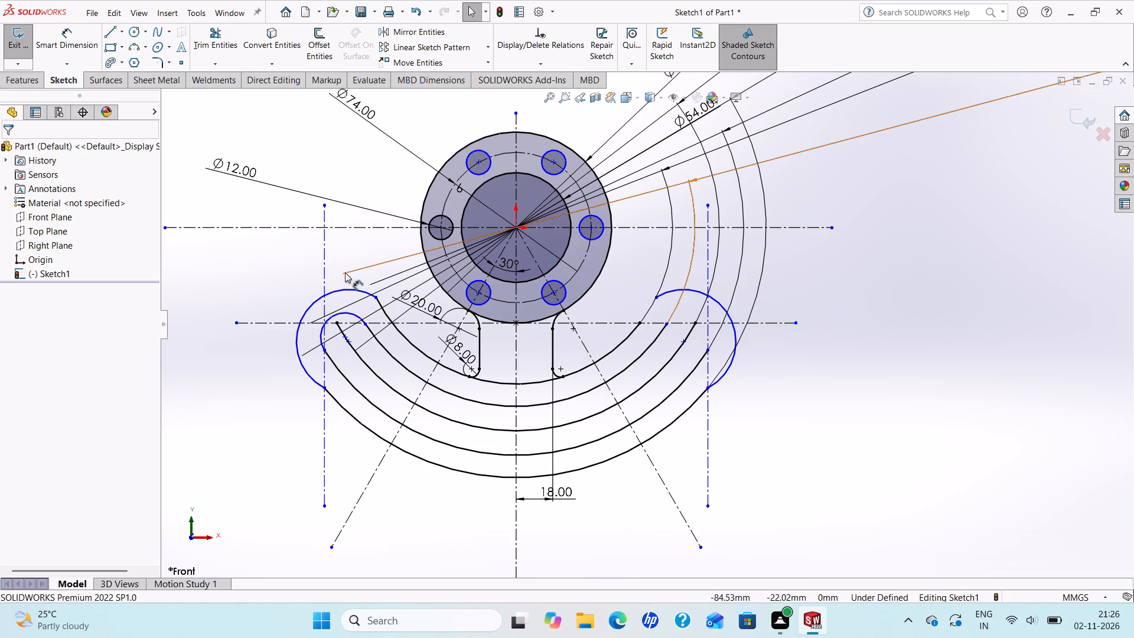
Delete the curved feature's left-hand outer end arc and the slot's left-hand end arc.
{"action": "left_click_drag", "start_coordinate": [390, 287], "coordinate": [301, 284]}
{"action": "scroll", "coordinate": [321, 285], "scroll_direction": "up", "scroll_amount": 1}
{"action": "key", "text": "Escape"}
{"action": "key", "text": "Escape"}
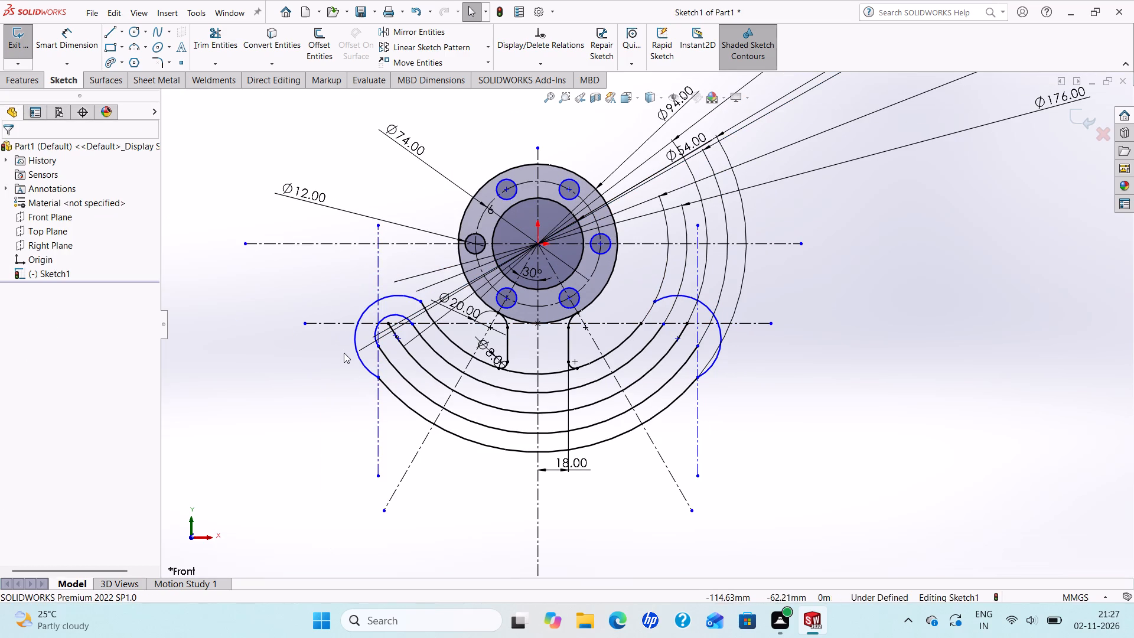
{"action": "scroll", "coordinate": [348, 336], "scroll_direction": "down", "scroll_amount": 2}
{"action": "left_click_drag", "start_coordinate": [343, 262], "coordinate": [390, 280]}
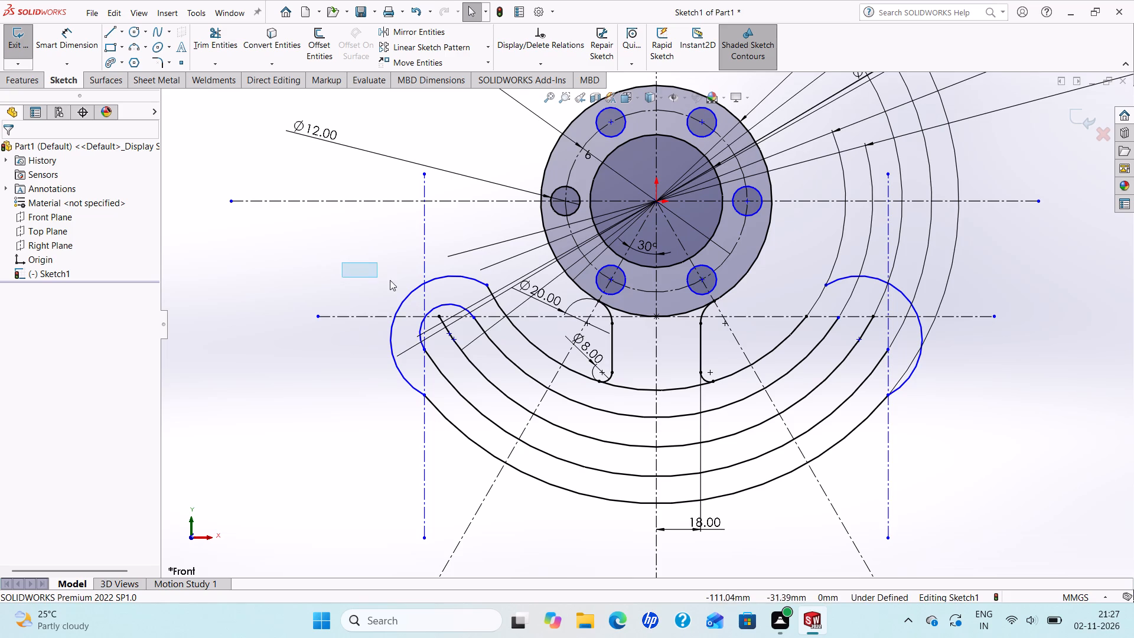
{"action": "left_click_drag", "start_coordinate": [390, 280], "coordinate": [522, 489]}
{"action": "key", "text": "Delete"}
Delete the curved feature's outermost arc, the small lower tangent arcs under the two vertical lines and the 18 mm dimension.
{"action": "scroll", "coordinate": [510, 475], "scroll_direction": "up", "scroll_amount": 2}
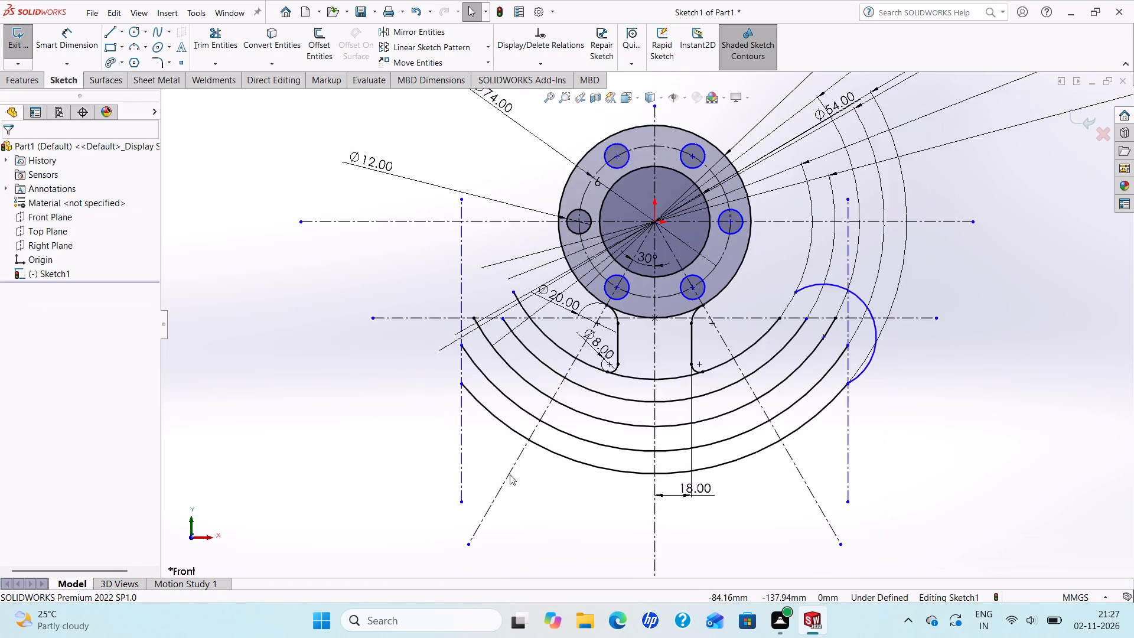
{"action": "left_click_drag", "start_coordinate": [434, 353], "coordinate": [908, 464]}
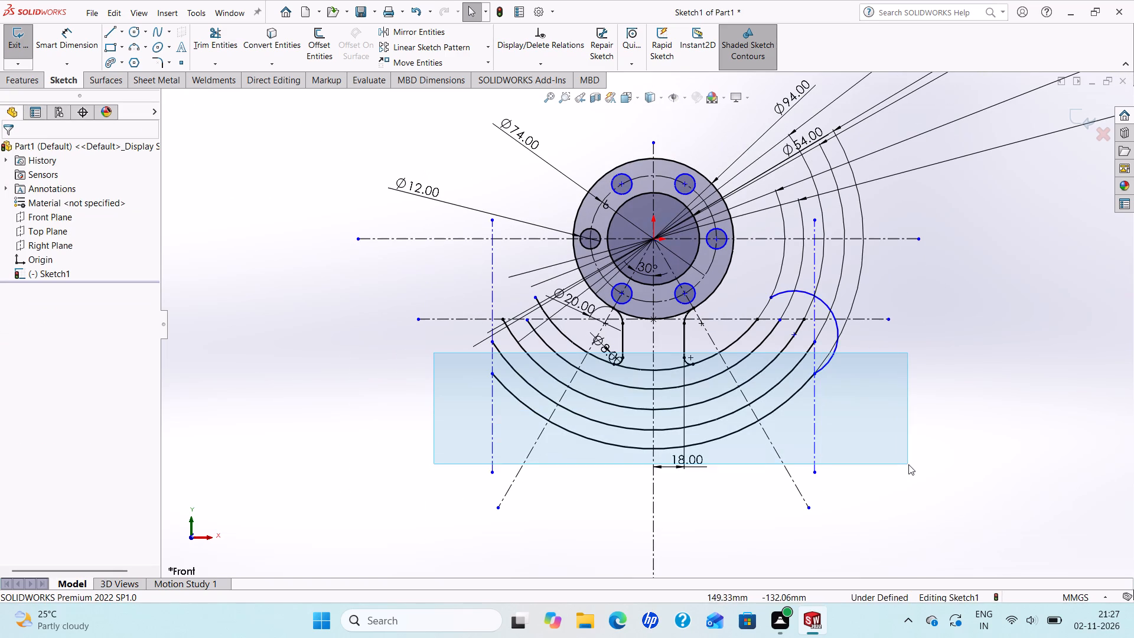
{"action": "left_click_drag", "start_coordinate": [908, 464], "coordinate": [911, 484]}
{"action": "key", "text": "Delete"}
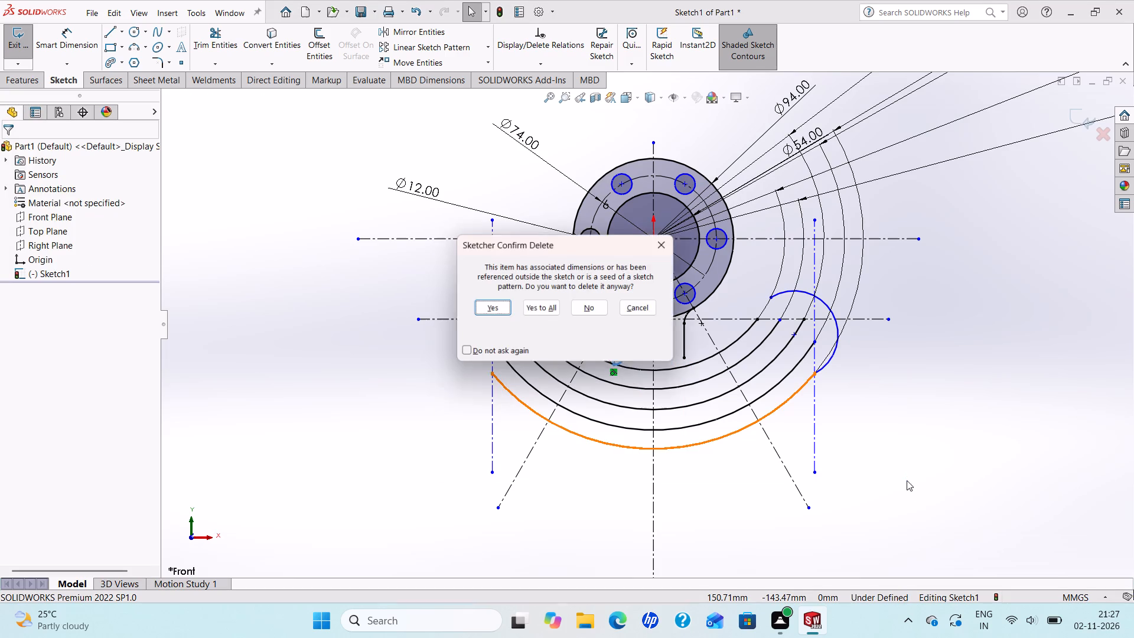
{"action": "left_click", "coordinate": [487, 306]}
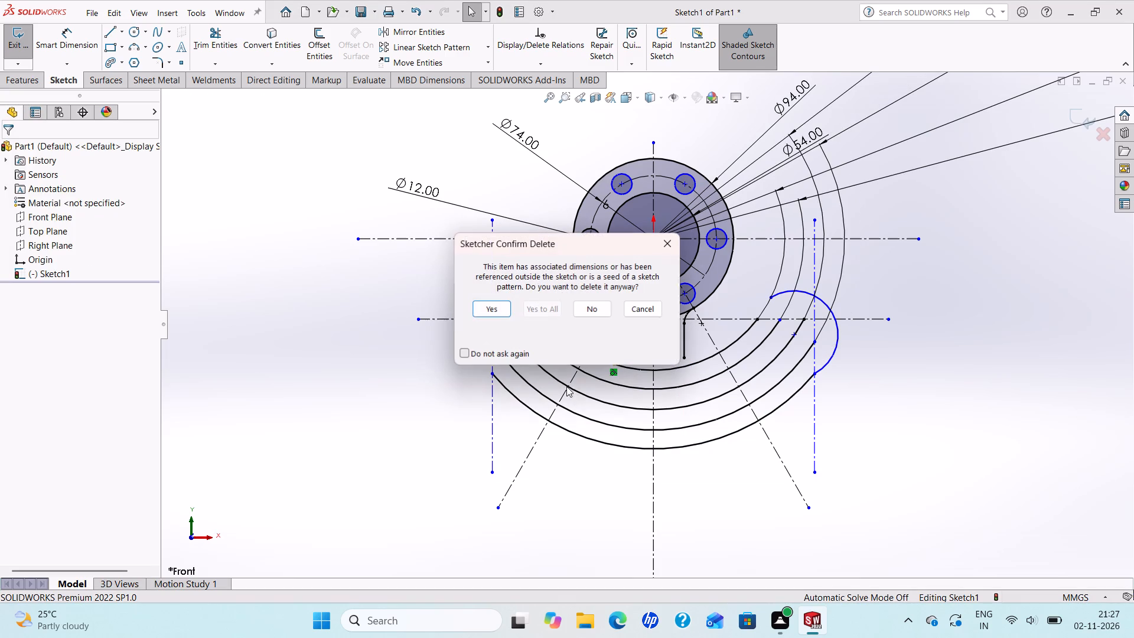
{"action": "left_click", "coordinate": [483, 307]}
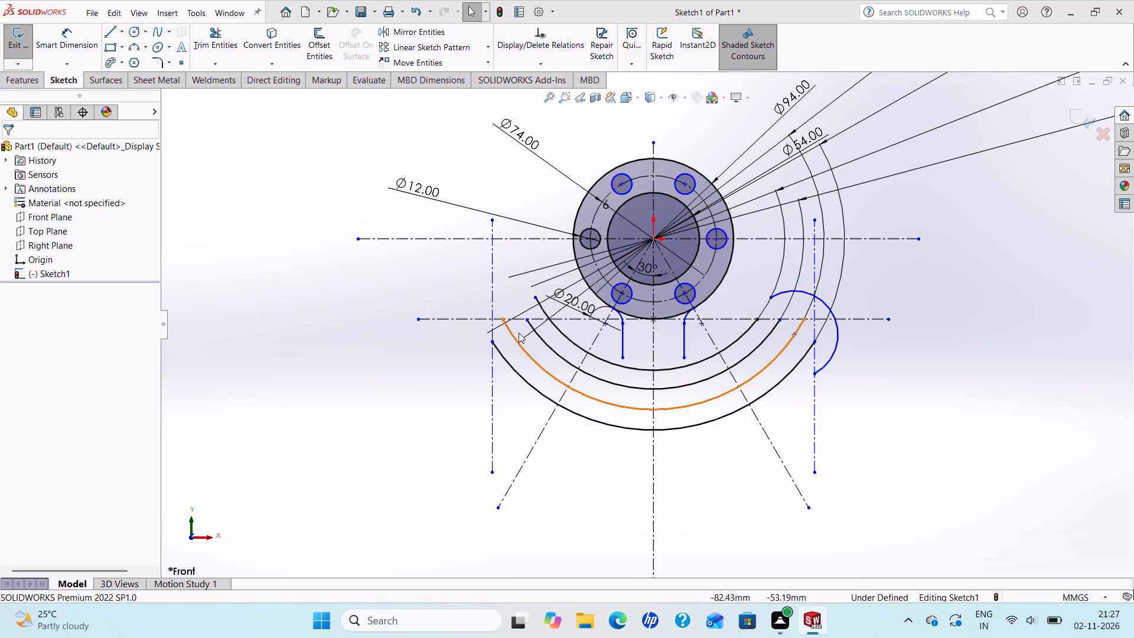
Delete the four remaining concentric arcs of the curved slotted feature below the flange.
{"action": "scroll", "coordinate": [717, 390], "scroll_direction": "down", "scroll_amount": 1}
{"action": "left_click", "coordinate": [695, 428]}
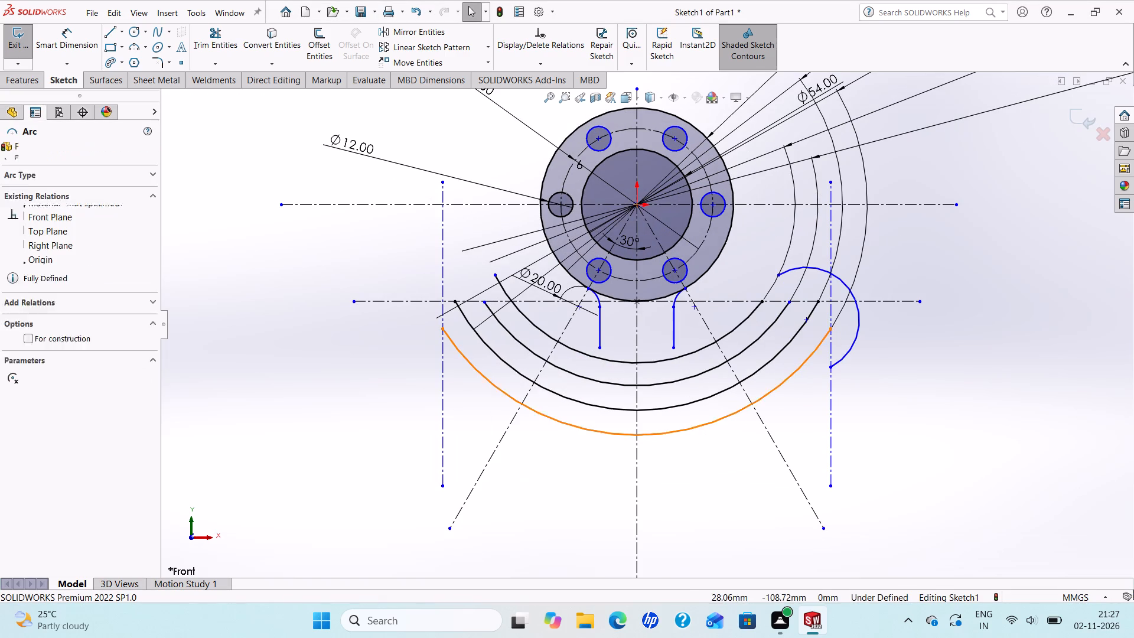
{"action": "key", "text": "Delete"}
{"action": "left_click", "coordinate": [485, 302]}
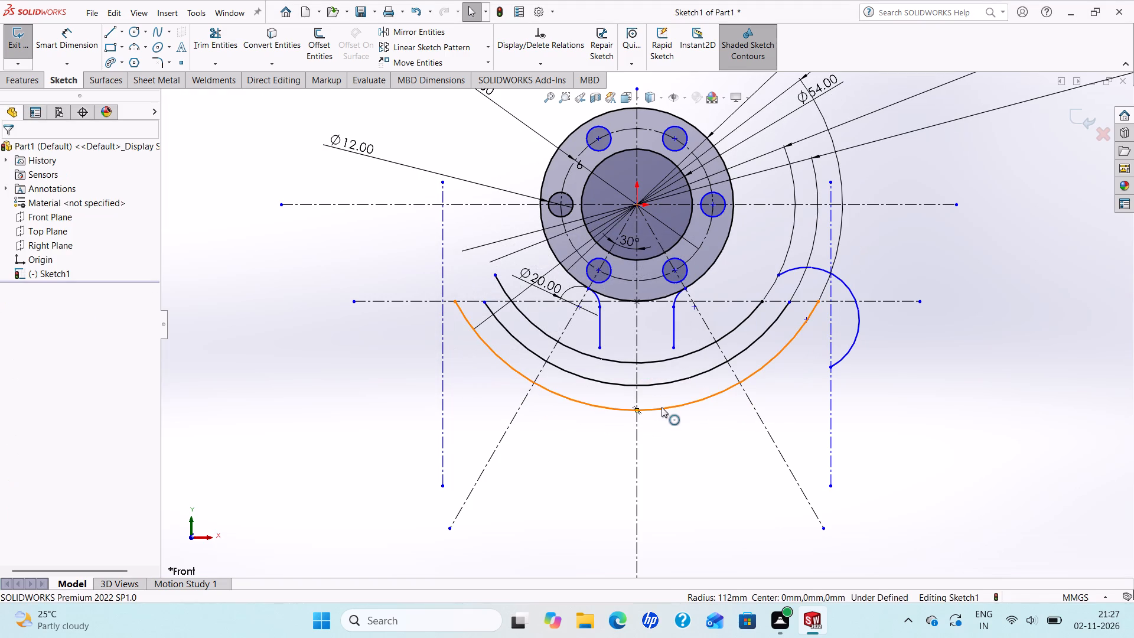
{"action": "left_click", "coordinate": [661, 407], "text": "ctrl"}
{"action": "left_click", "coordinate": [661, 386], "text": "ctrl"}
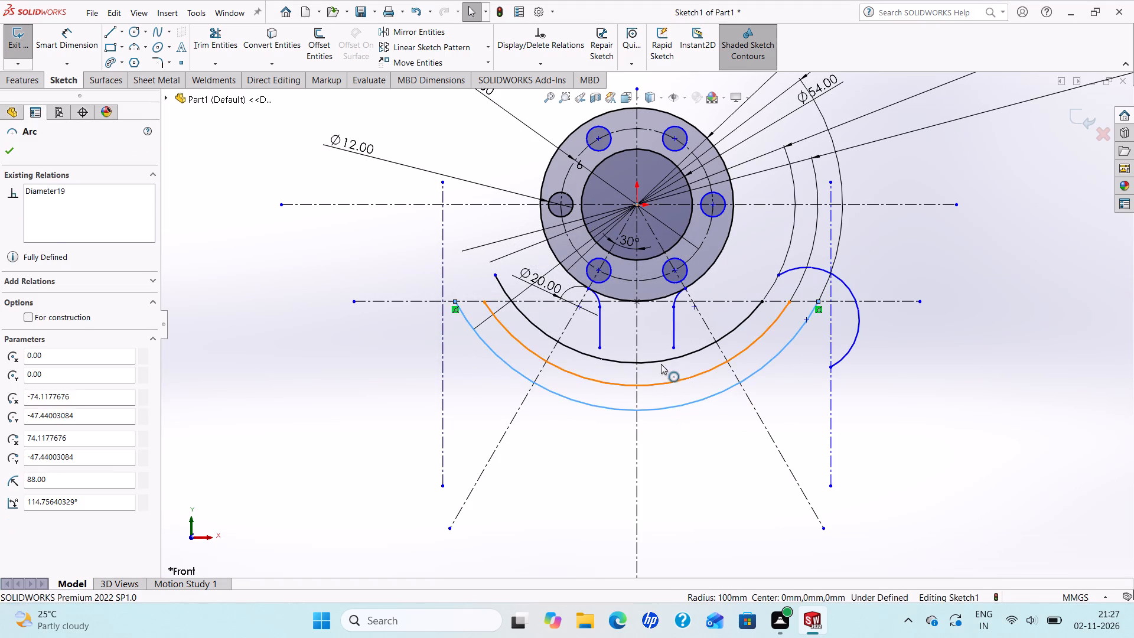
{"action": "left_click", "coordinate": [661, 363], "text": "ctrl"}
{"action": "key", "text": "Delete"}
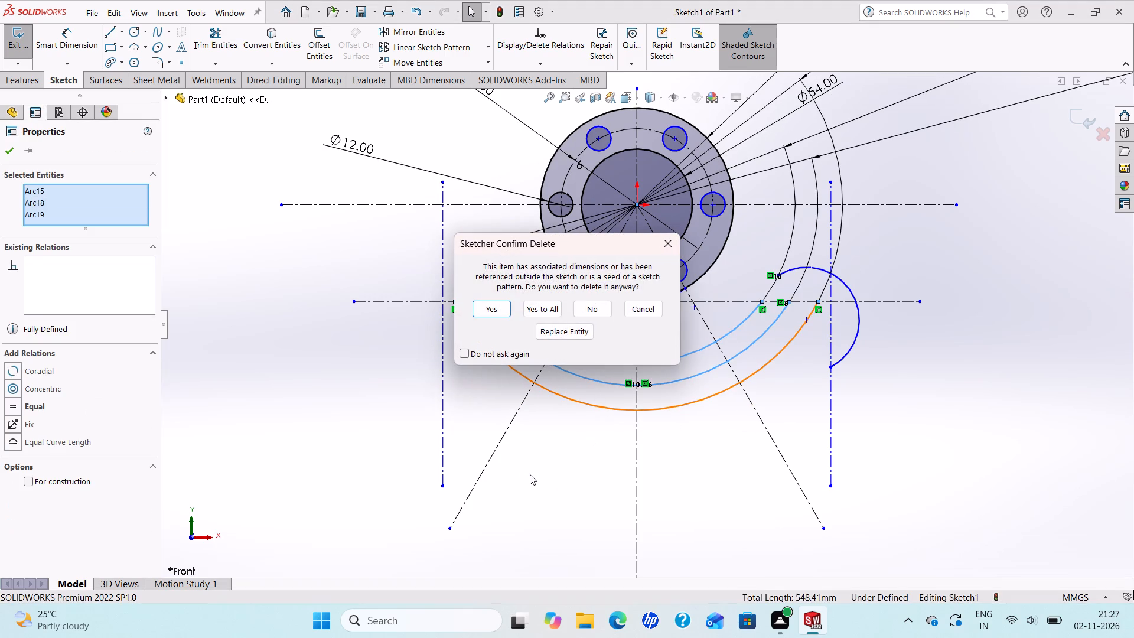
{"action": "left_click", "coordinate": [487, 308]}
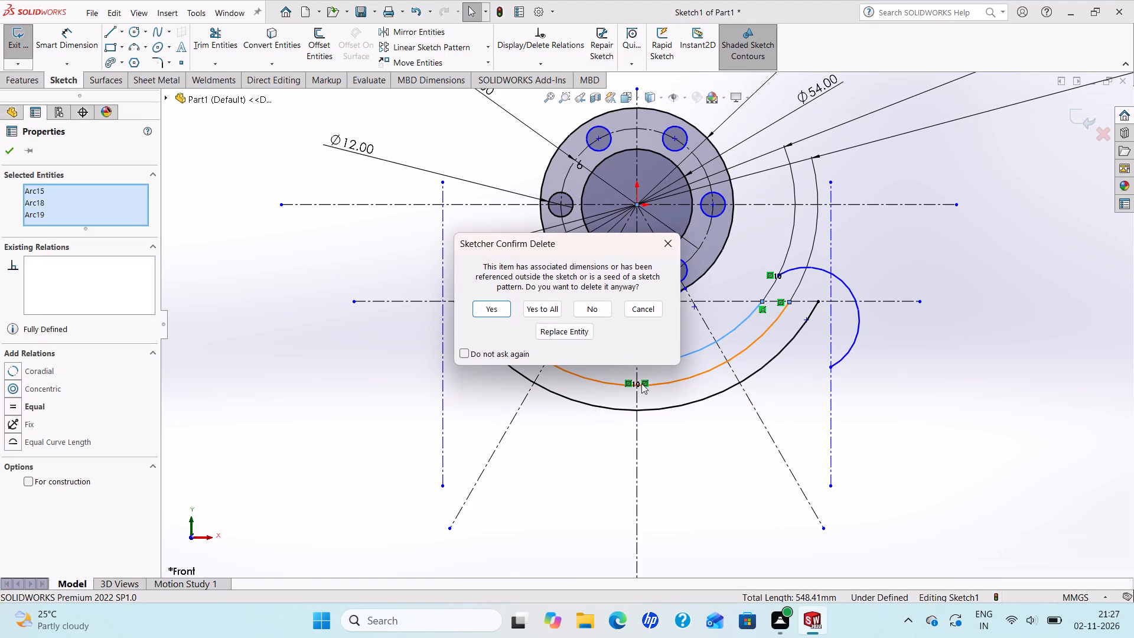
{"action": "left_click", "coordinate": [493, 305]}
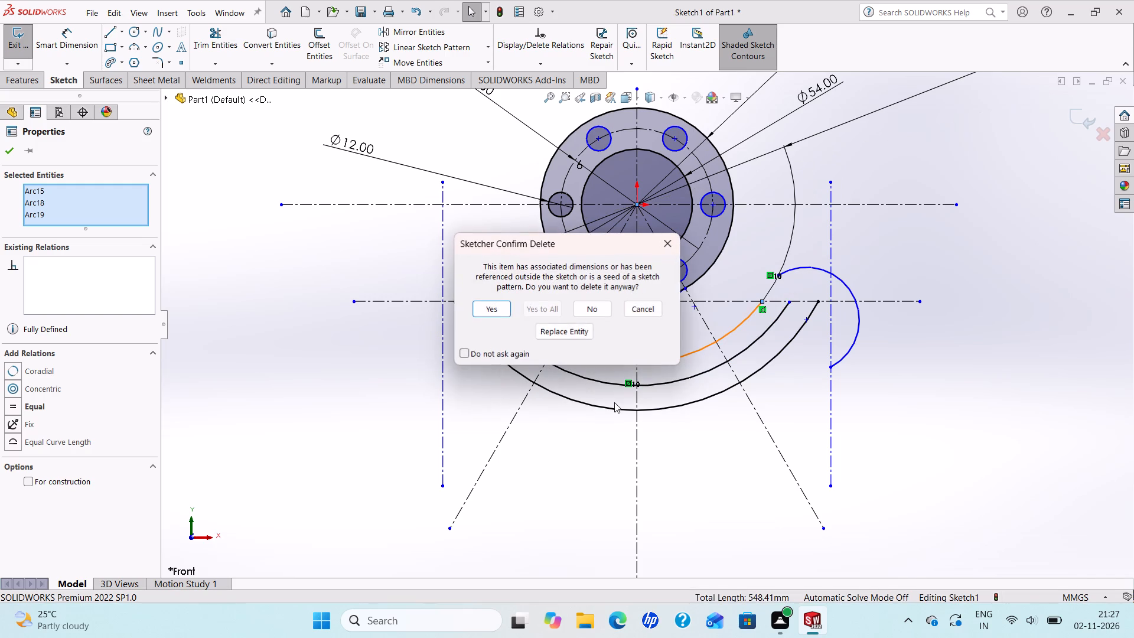
{"action": "left_click", "coordinate": [503, 308]}
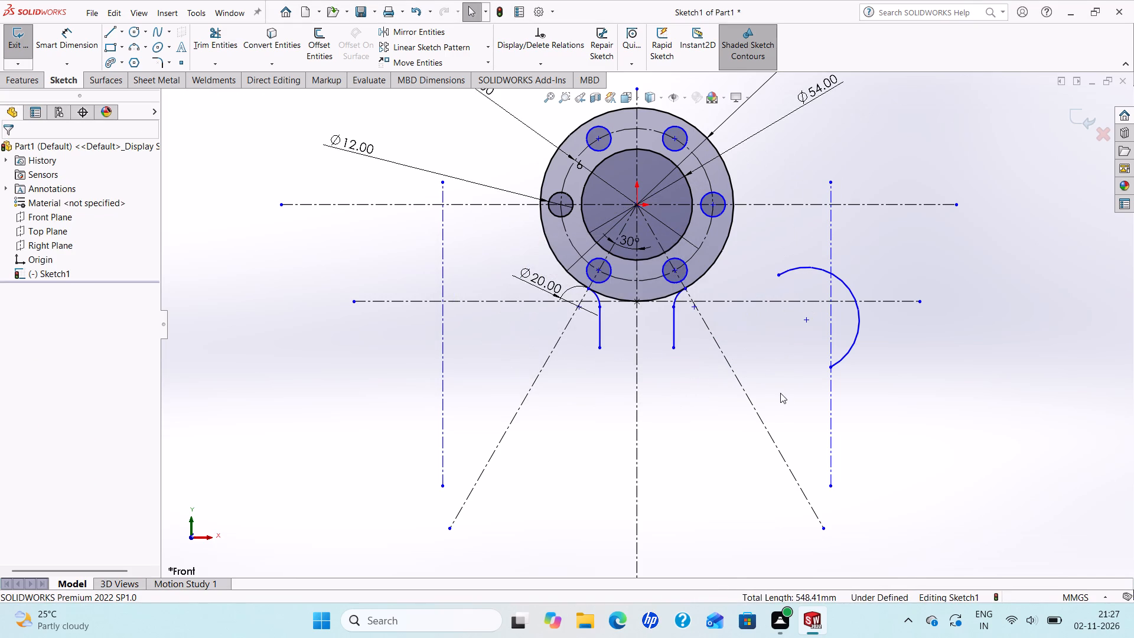
Delete the leftover right-hand outer end arc and the two outer vertical centerlines.
{"action": "scroll", "coordinate": [775, 390], "scroll_direction": "up", "scroll_amount": 2}
{"action": "scroll", "coordinate": [786, 371], "scroll_direction": "down", "scroll_amount": 2}
{"action": "left_click", "coordinate": [774, 323]}
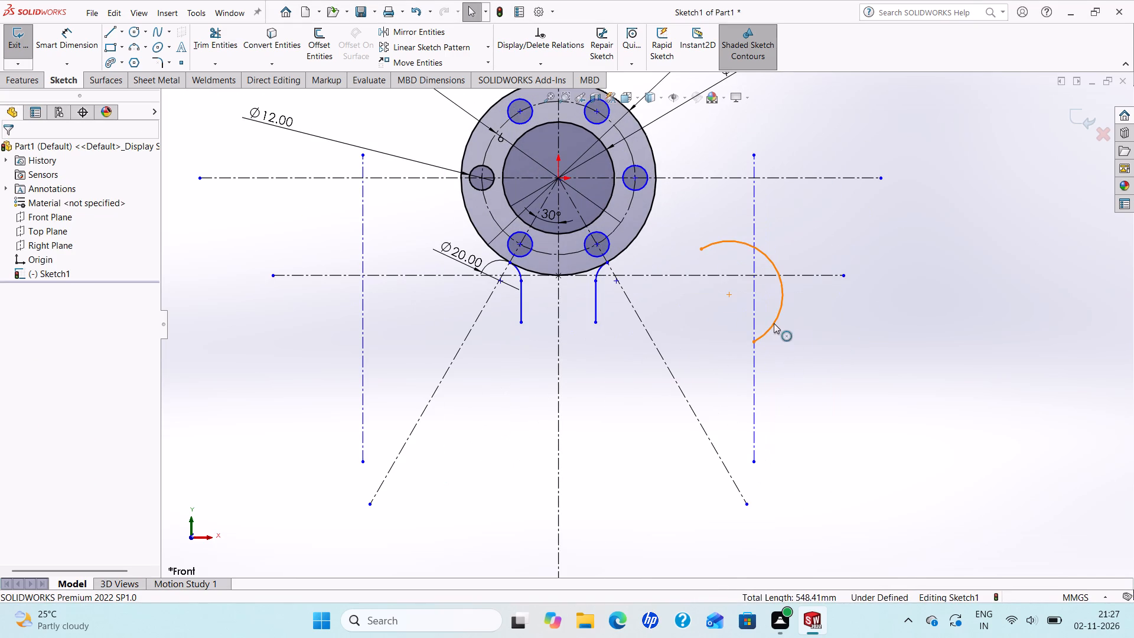
{"action": "key", "text": "Delete"}
{"action": "left_click", "coordinate": [755, 314]}
{"action": "key", "text": "Delete"}
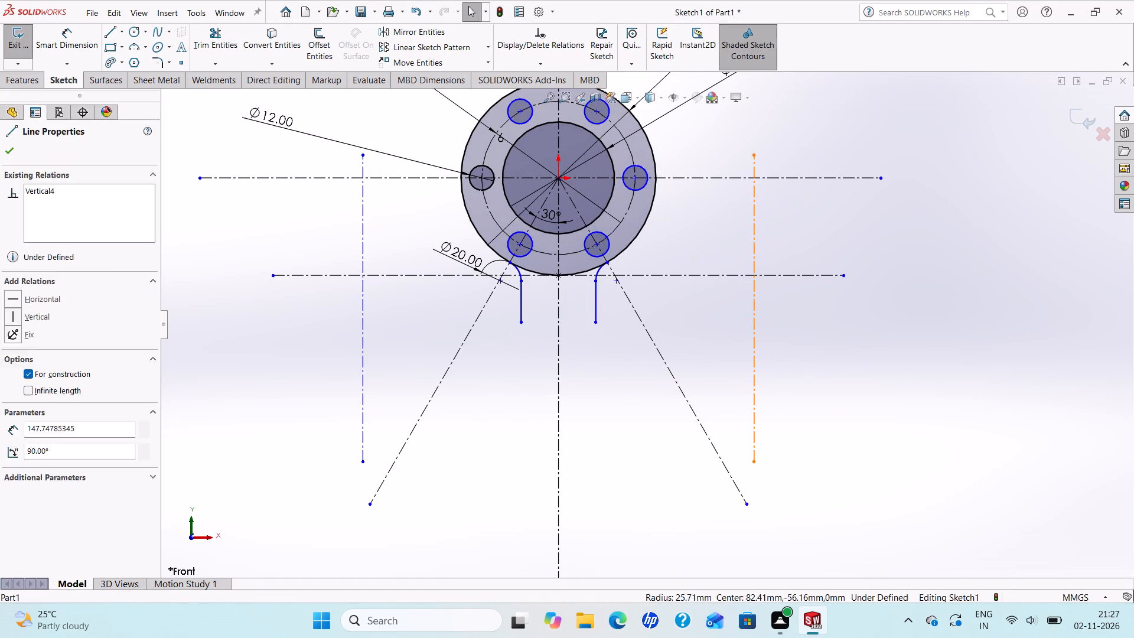
{"action": "left_click", "coordinate": [363, 315]}
{"action": "key", "text": "Delete"}
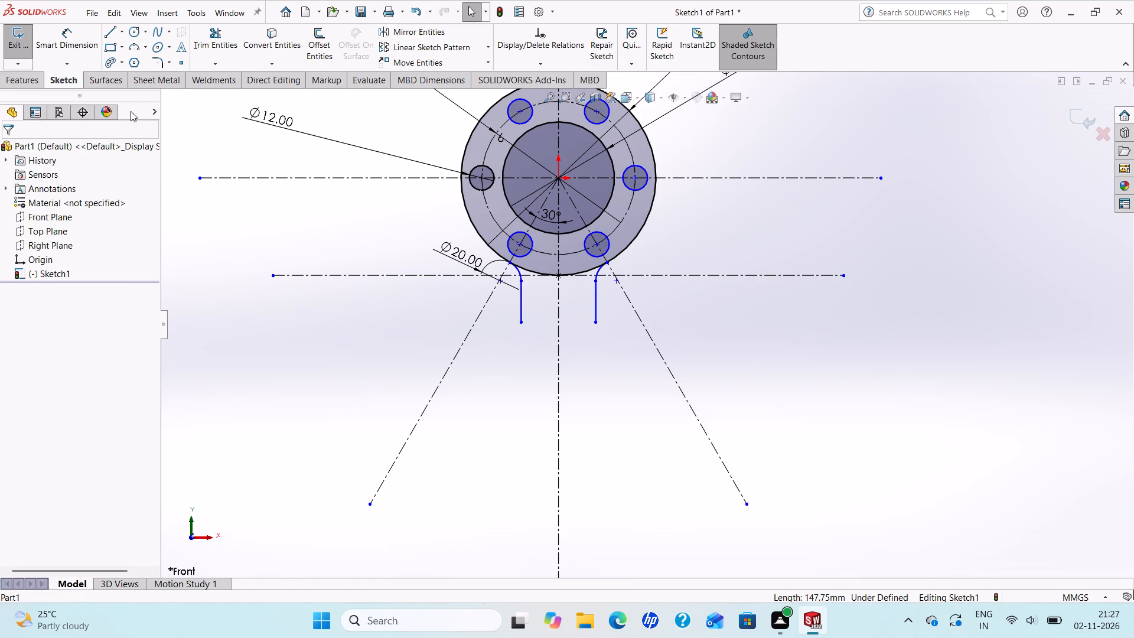
Sketch two concentric circles, about 10.8 mm and 23.7 mm in radius, centred on the lower right angled centerline.
{"action": "left_click", "coordinate": [135, 36]}
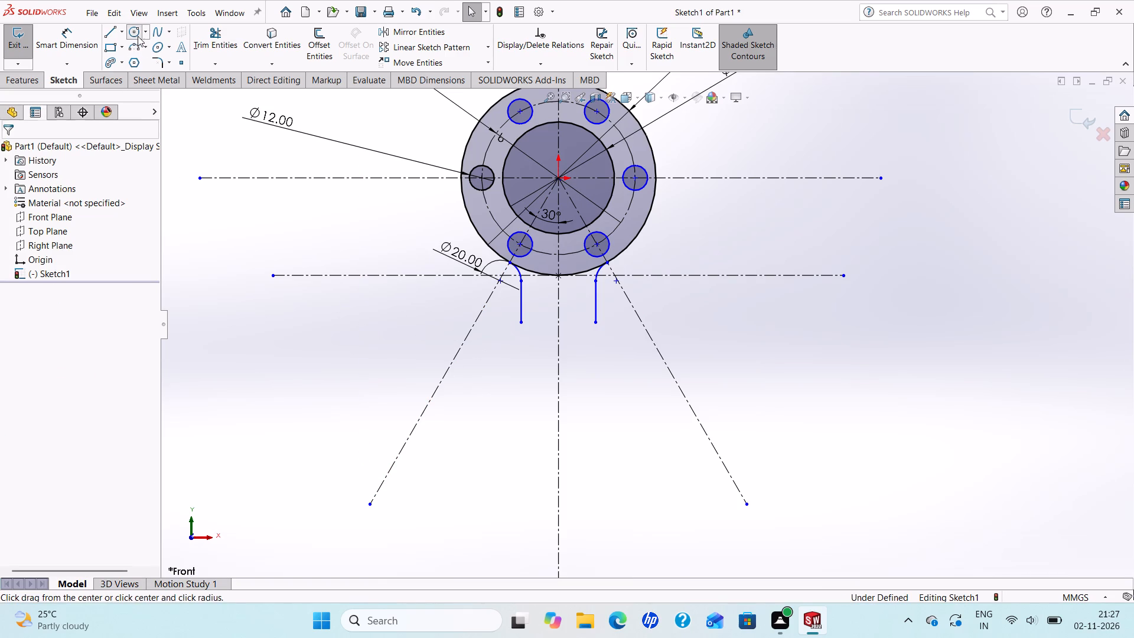
{"action": "left_click", "coordinate": [694, 412]}
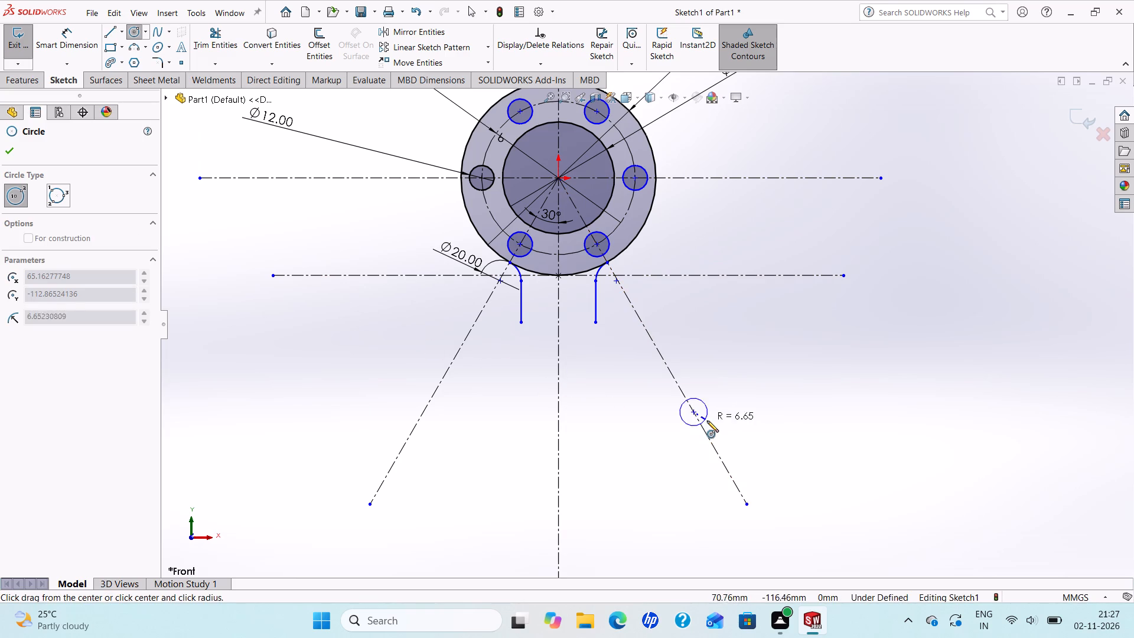
{"action": "left_click", "coordinate": [712, 424]}
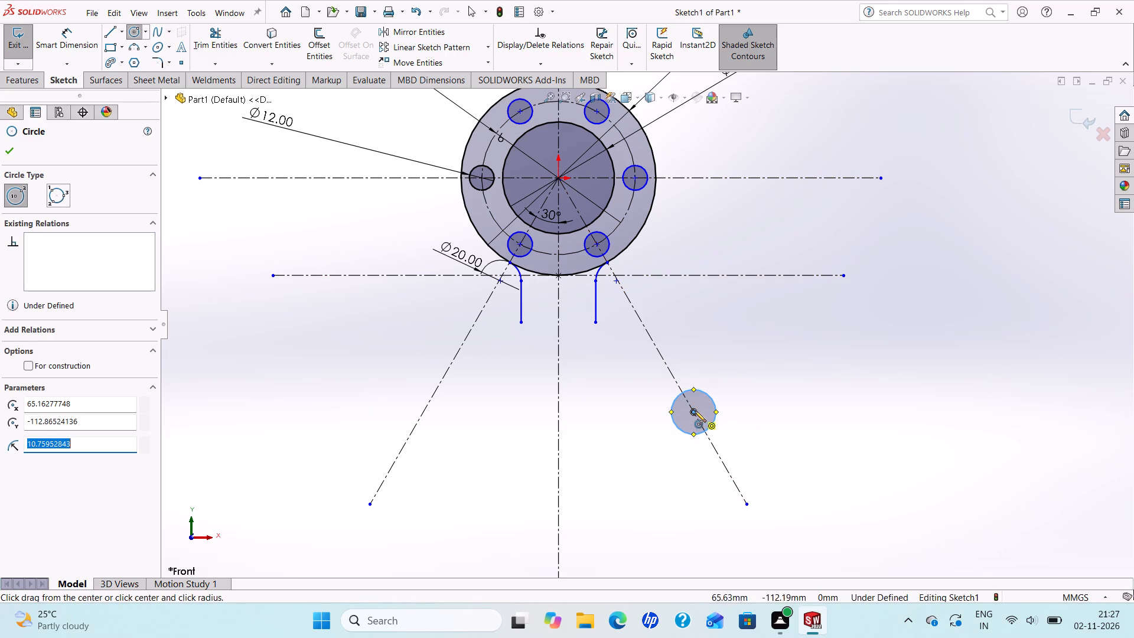
{"action": "left_click", "coordinate": [693, 409]}
{"action": "left_click", "coordinate": [731, 444]}
{"action": "right_click", "coordinate": [731, 444]}
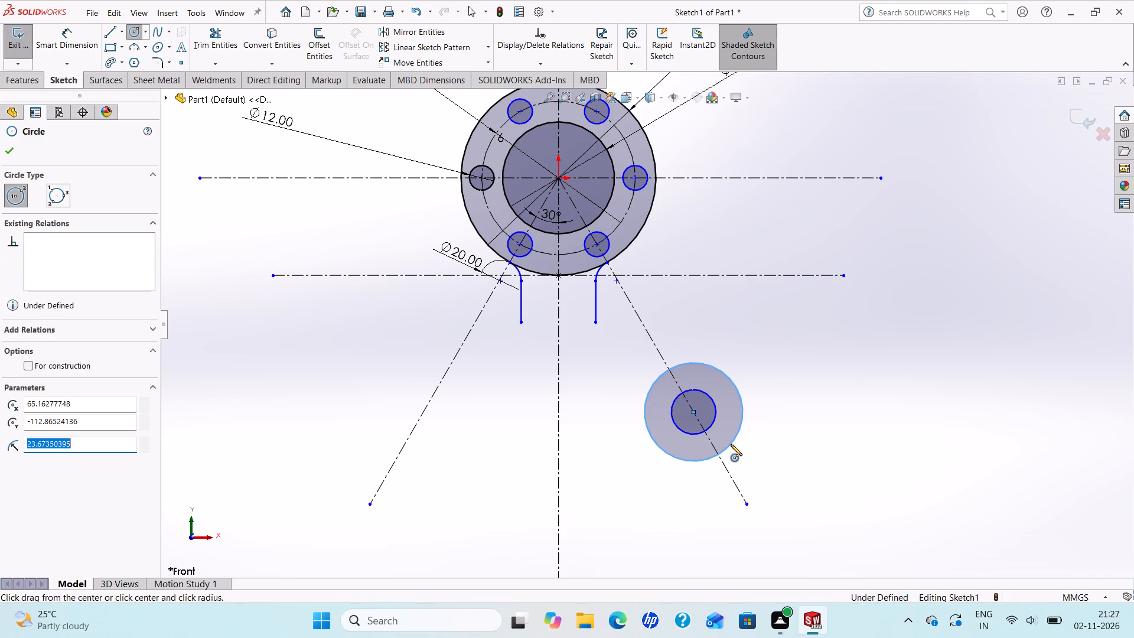
{"action": "left_click", "coordinate": [755, 453]}
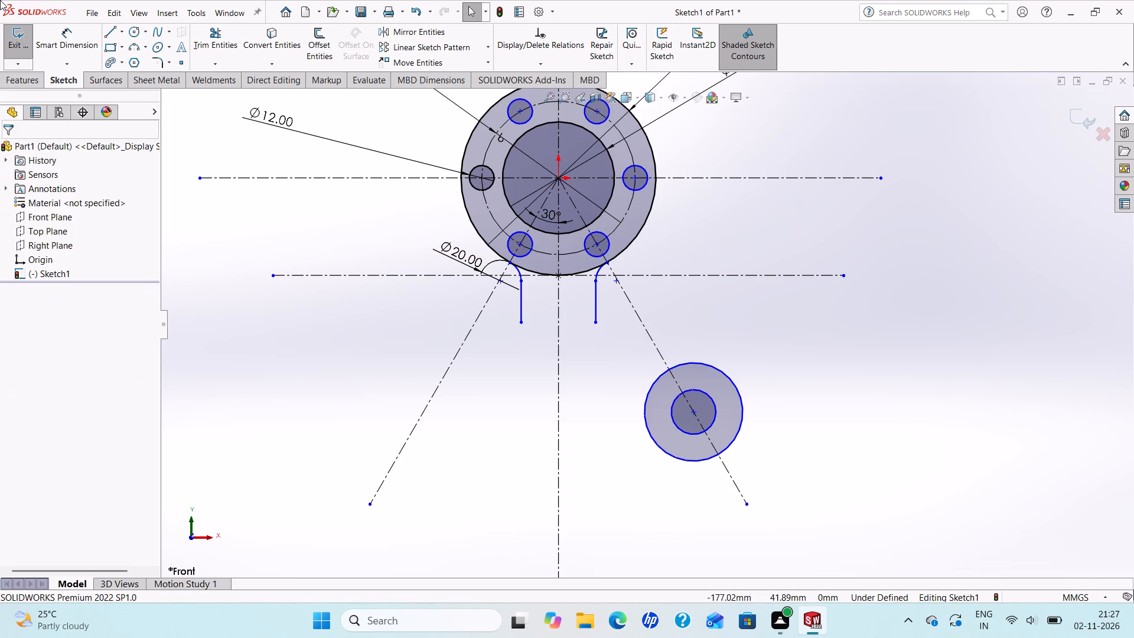
Dimension the two new concentric circles with diameters of 24 mm (inner) and 46 mm (outer).
{"action": "left_click", "coordinate": [63, 37]}
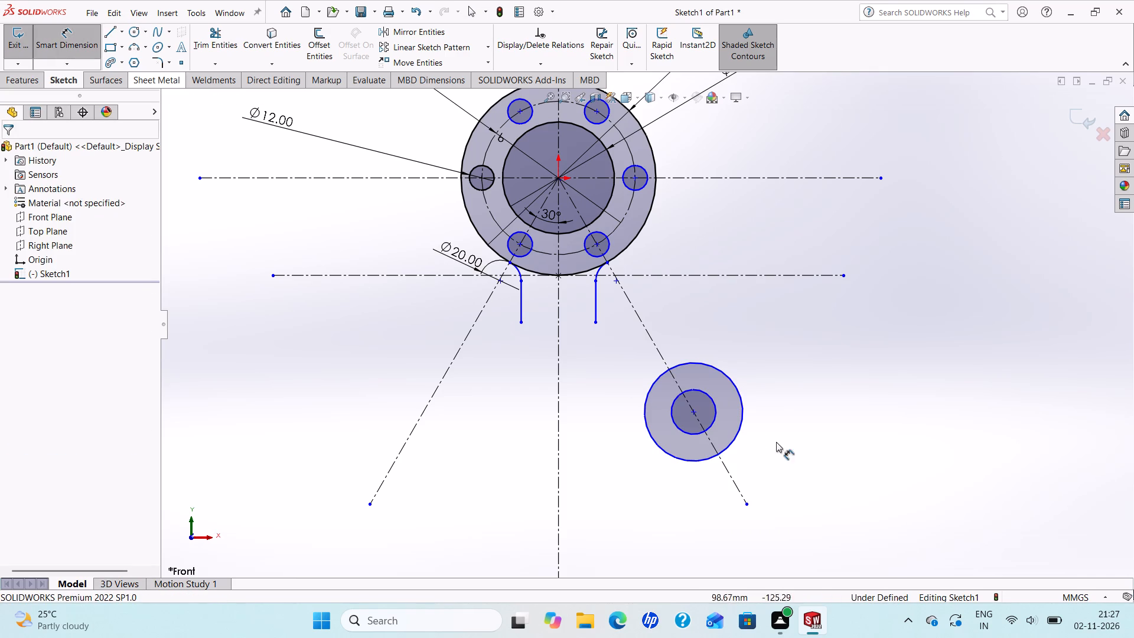
{"action": "left_click", "coordinate": [712, 408]}
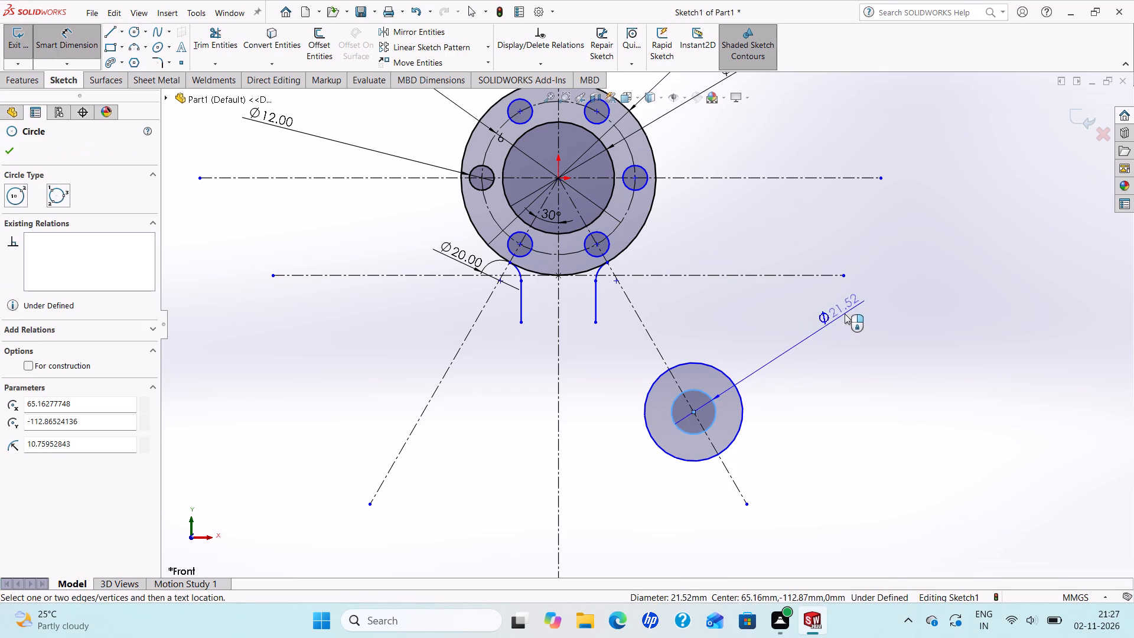
{"action": "left_click", "coordinate": [862, 314]}
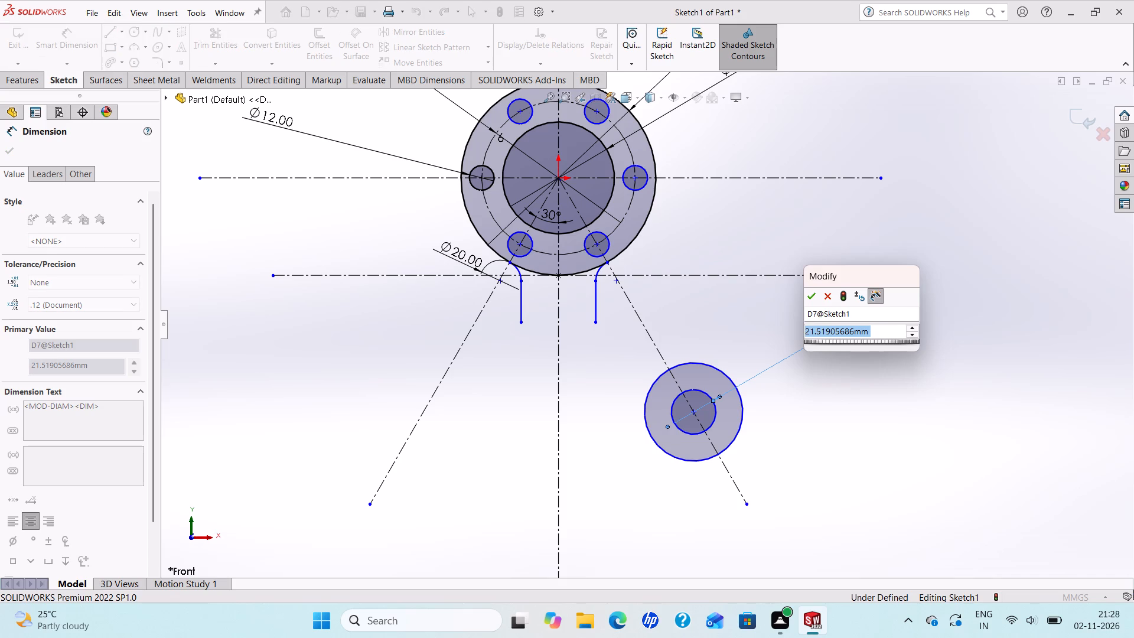
{"action": "type", "text": "24"}
{"action": "key", "text": "Return"}
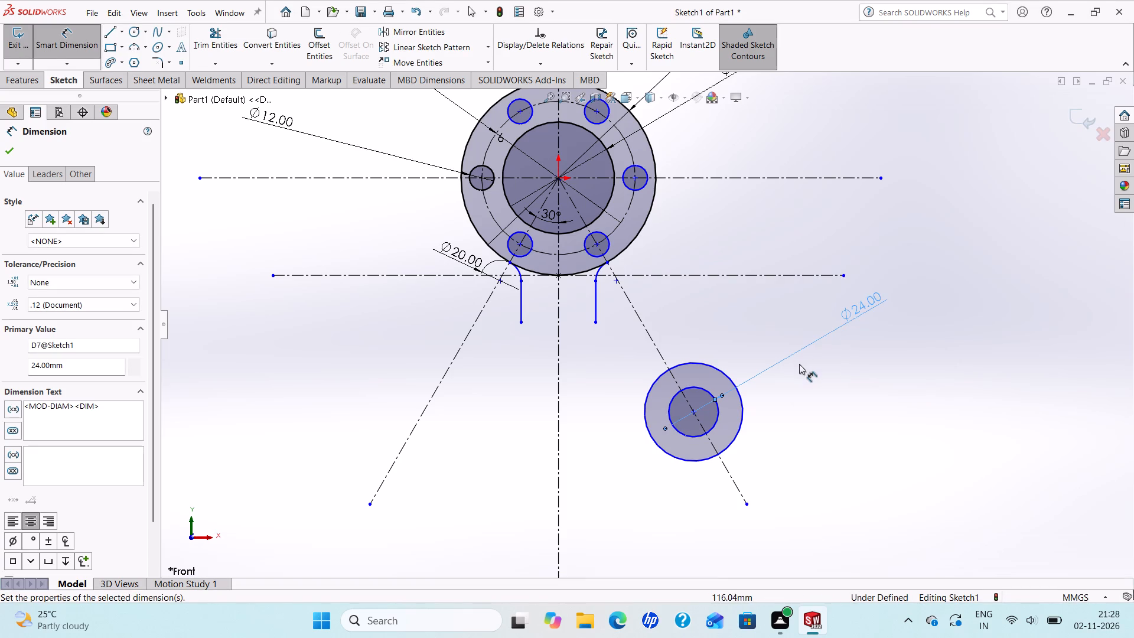
{"action": "left_click", "coordinate": [742, 403]}
{"action": "left_click", "coordinate": [875, 332]}
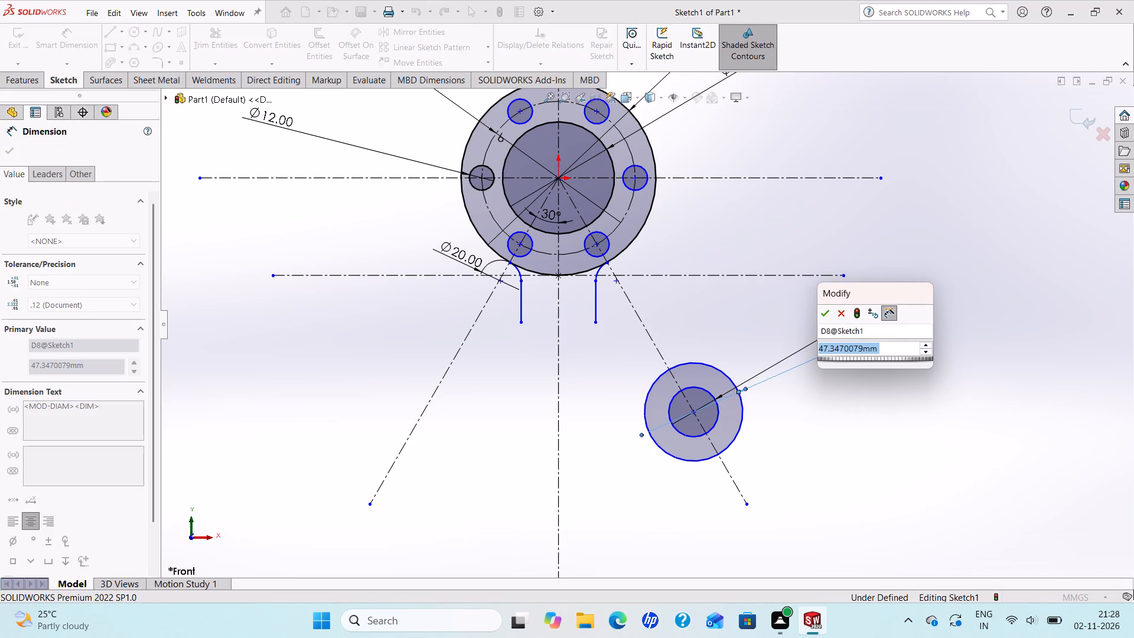
{"action": "type", "text": "46"}
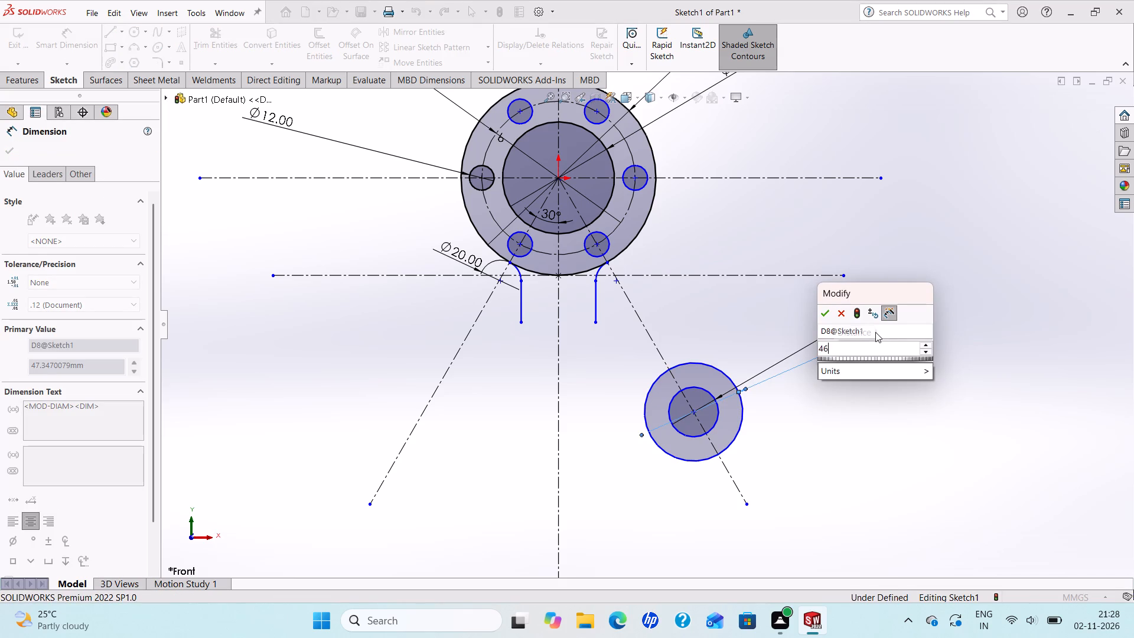
{"action": "key", "text": "Return"}
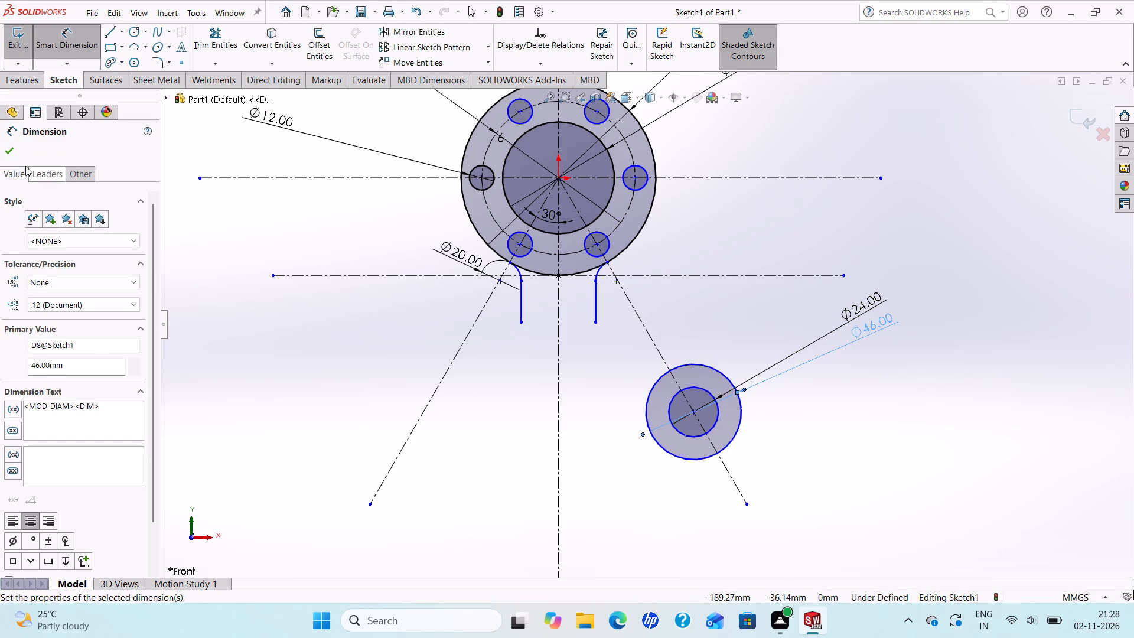
{"action": "left_click", "coordinate": [8, 149]}
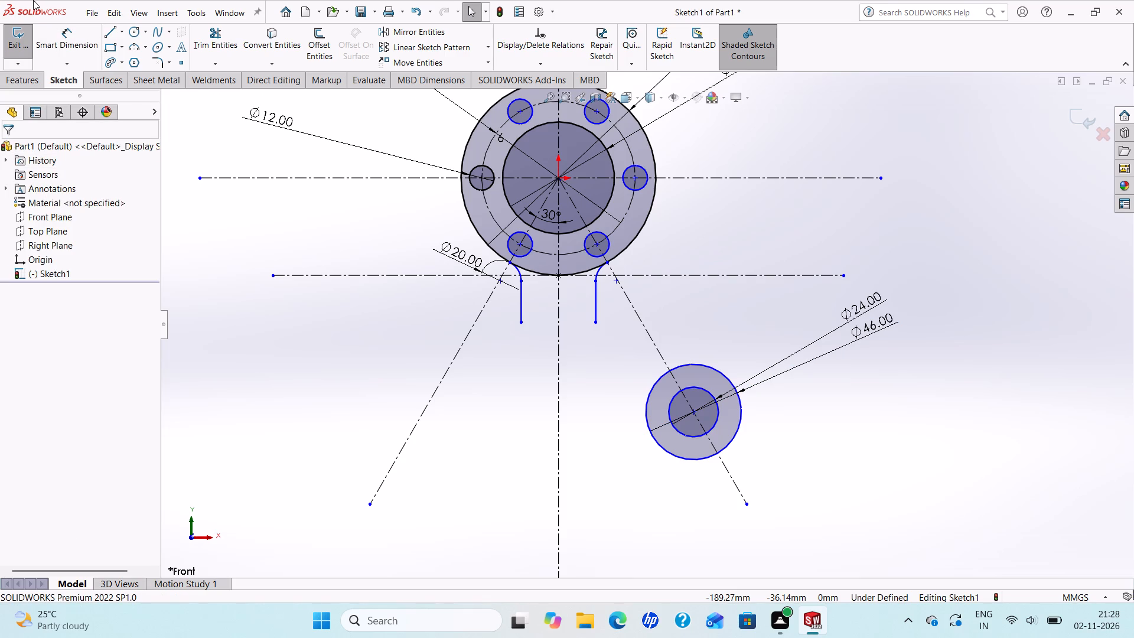
Set the vertical distance between the flange centre and the new concentric circles' centre to 120 mm.
{"action": "left_click", "coordinate": [69, 50]}
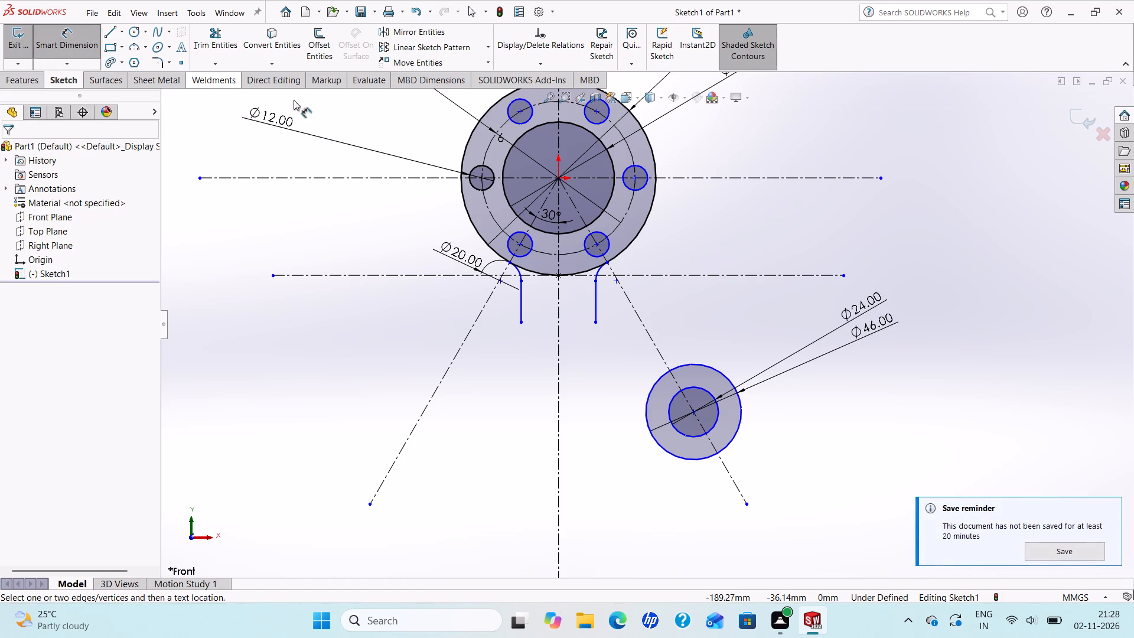
{"action": "left_click", "coordinate": [556, 178]}
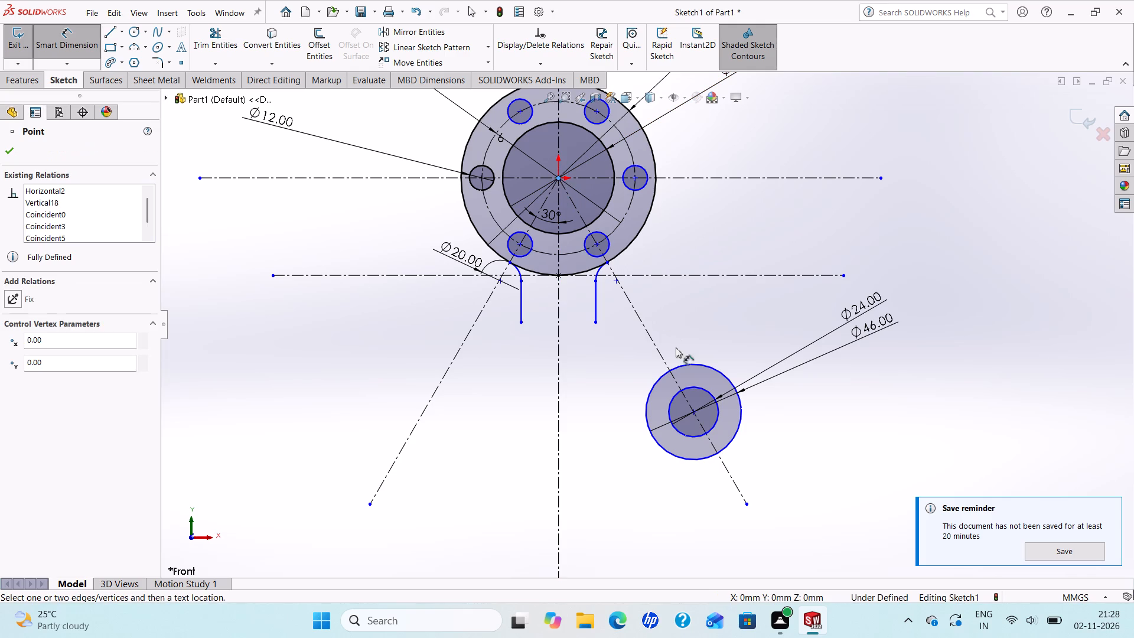
{"action": "left_click", "coordinate": [692, 412]}
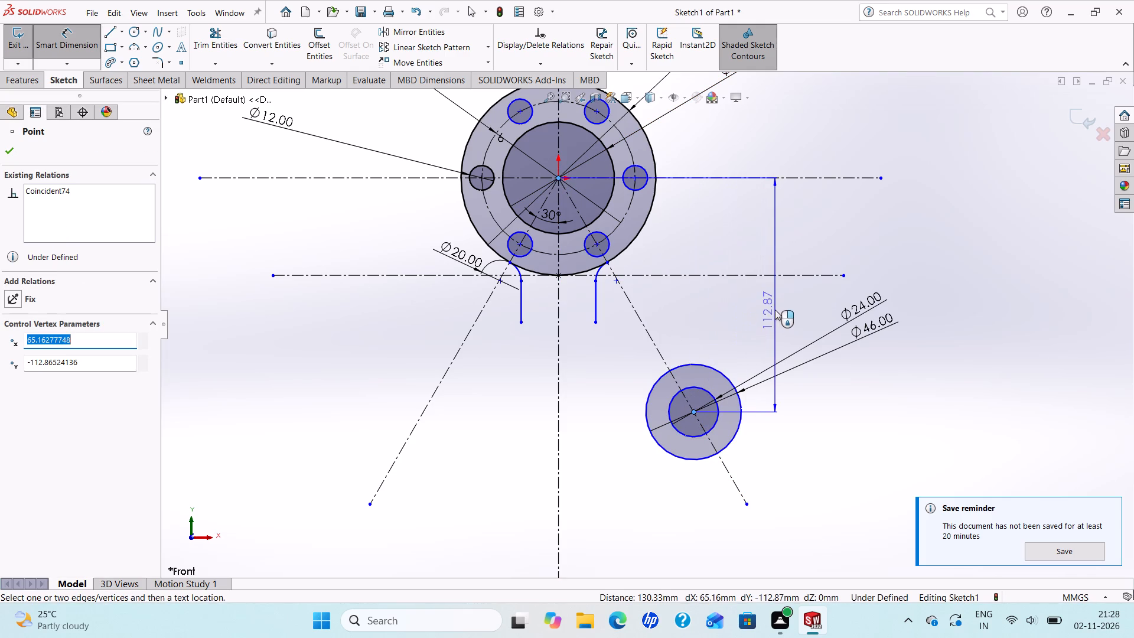
{"action": "left_click", "coordinate": [767, 298]}
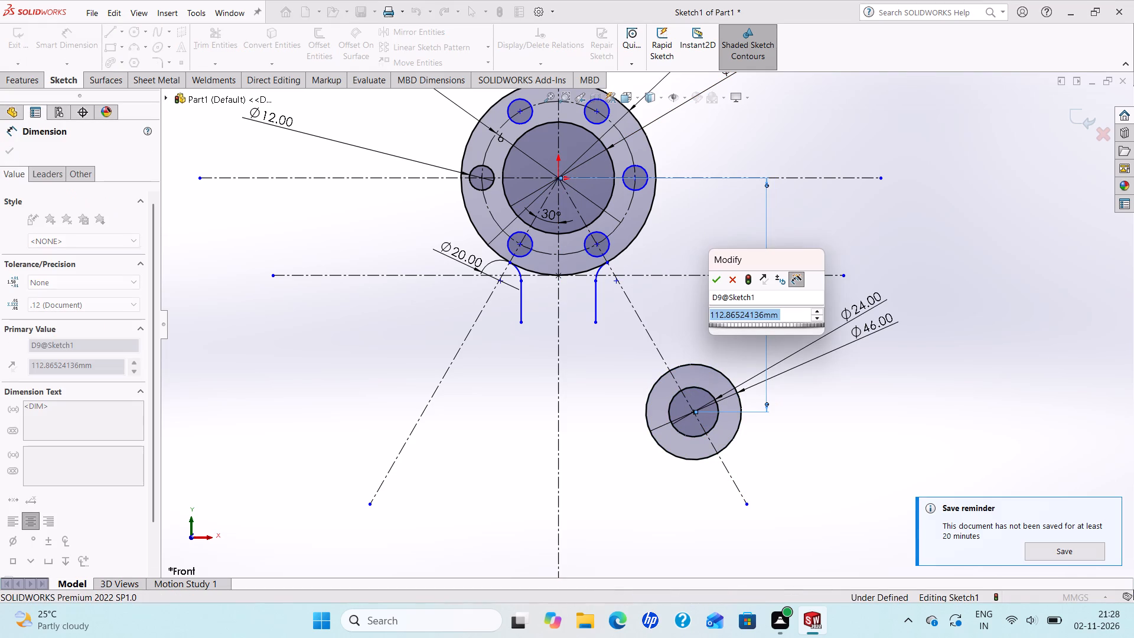
{"action": "type", "text": "120"}
{"action": "key", "text": "Return"}
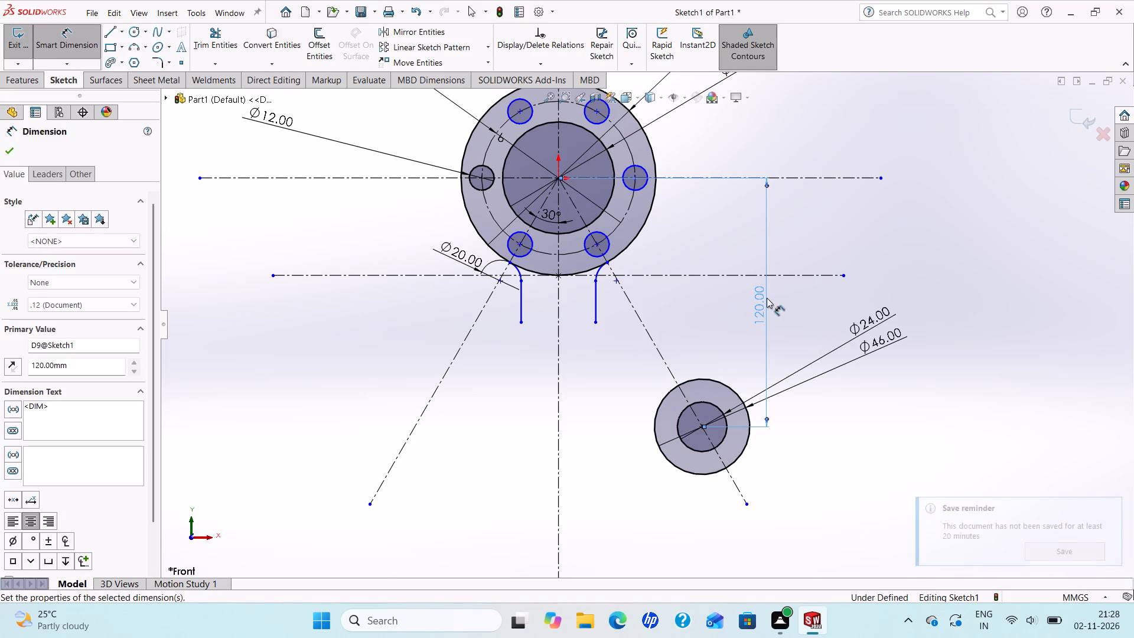
{"action": "scroll", "coordinate": [736, 355], "scroll_direction": "up", "scroll_amount": 1}
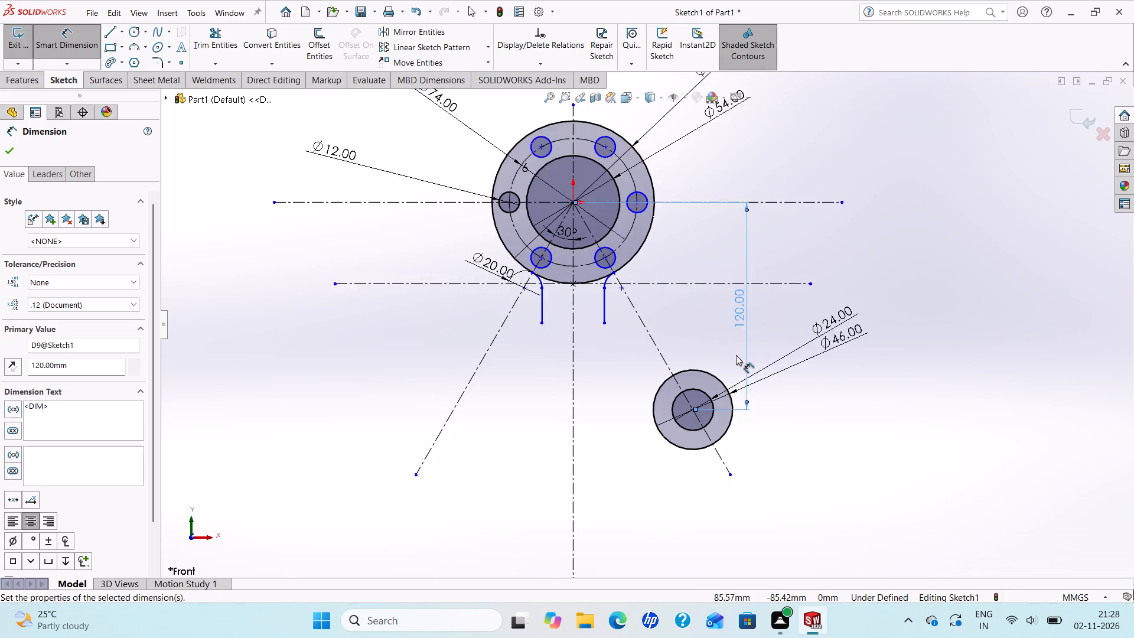
{"action": "scroll", "coordinate": [736, 355], "scroll_direction": "up", "scroll_amount": 1}
{"action": "scroll", "coordinate": [736, 355], "scroll_direction": "down", "scroll_amount": 1}
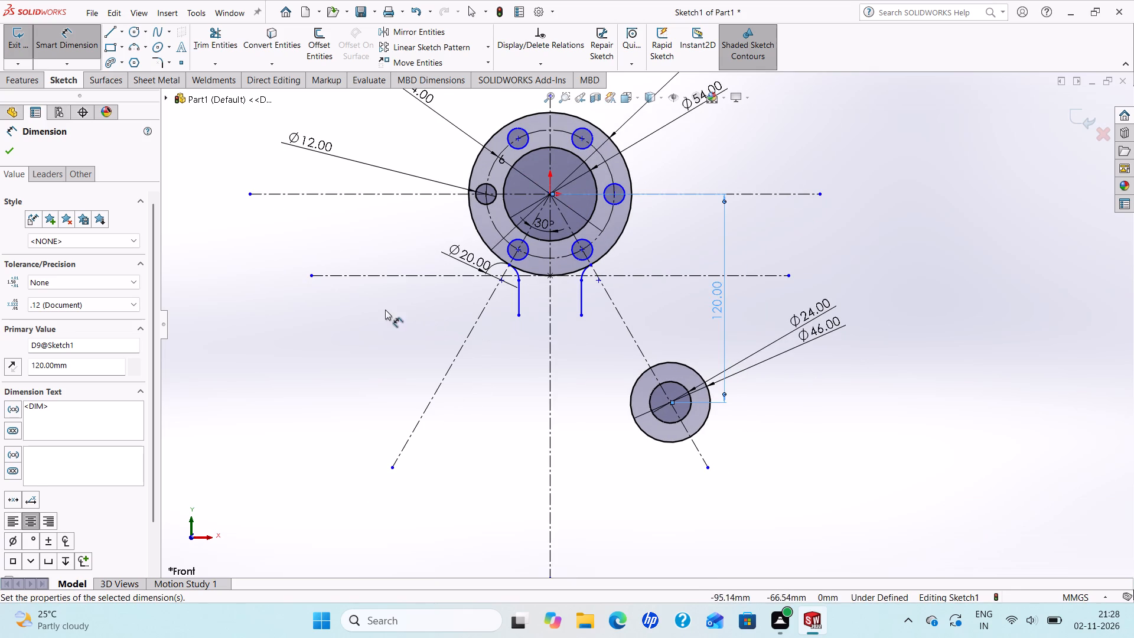
Set the vertical distance between the flange centre and the concentric circles' centre to 110 mm.
{"action": "left_click_drag", "start_coordinate": [89, 362], "coordinate": [48, 356]}
{"action": "left_click_drag", "start_coordinate": [48, 356], "coordinate": [0, 359]}
{"action": "type", "text": "110"}
{"action": "key", "text": "Return"}
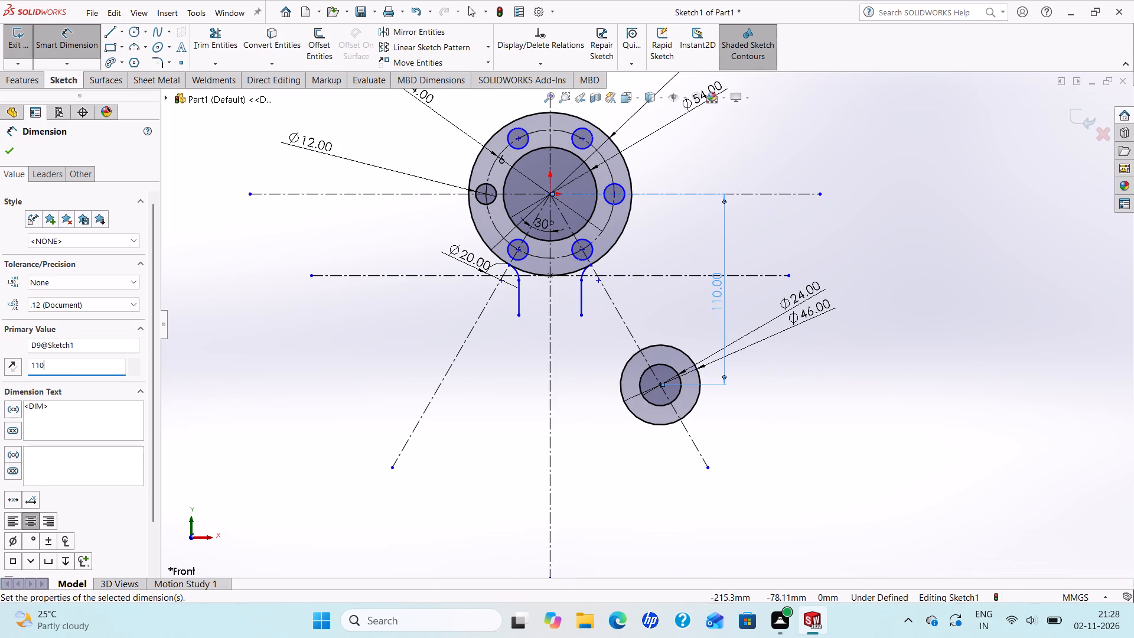
{"action": "left_click", "coordinate": [14, 148]}
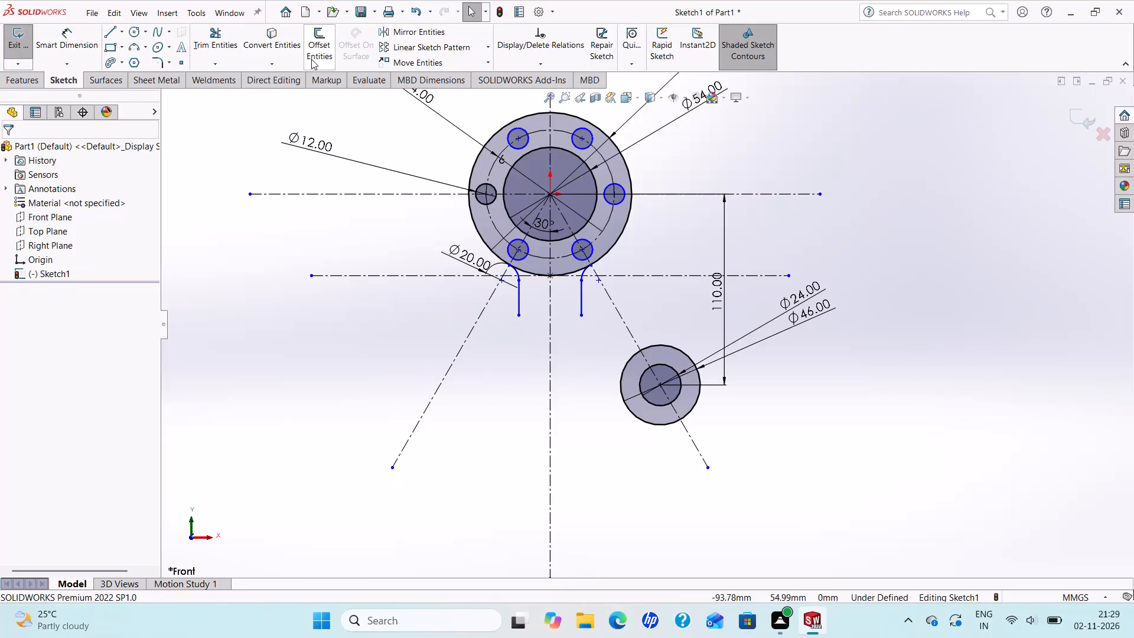
Mirror the 24 mm and 46 mm concentric circles about the vertical centerline through the flange centre.
{"action": "left_click", "coordinate": [413, 35]}
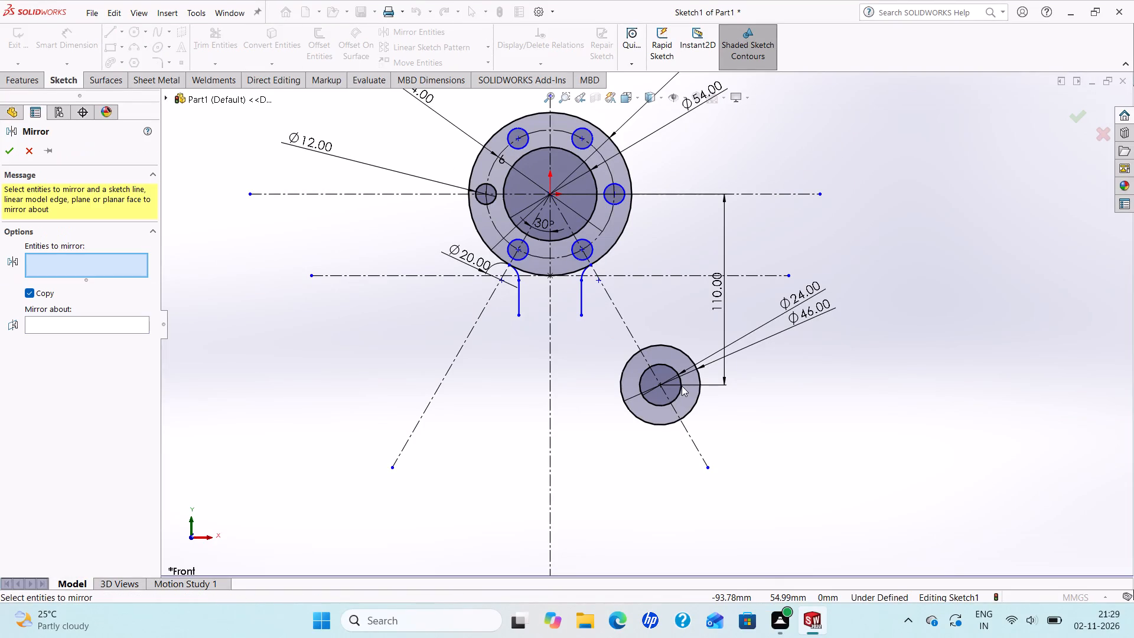
{"action": "left_click", "coordinate": [682, 394]}
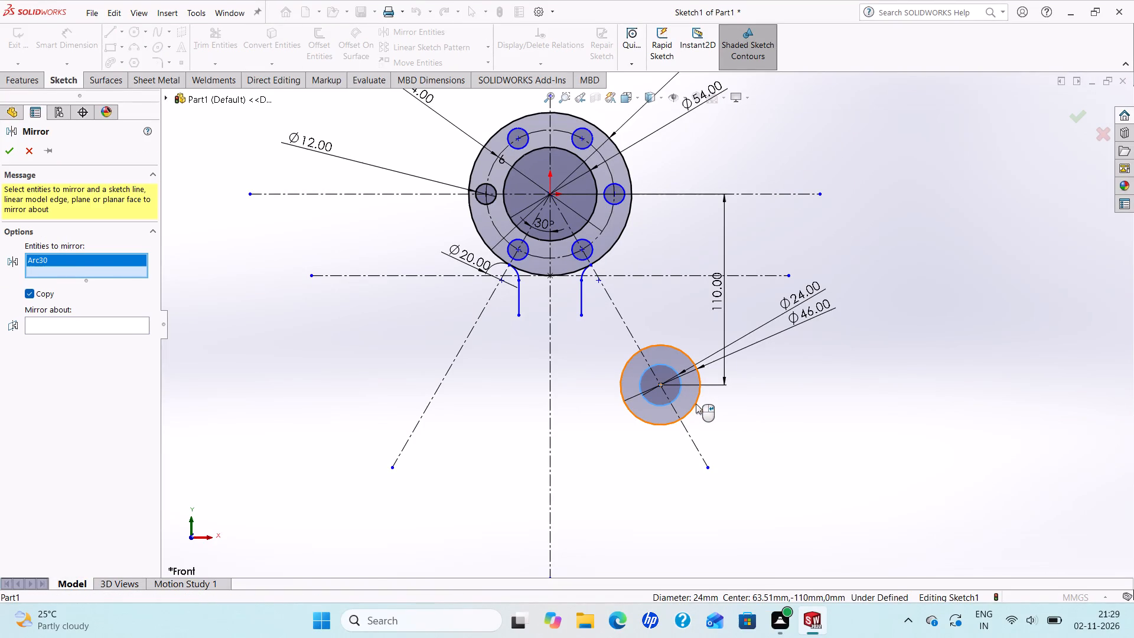
{"action": "left_click", "coordinate": [696, 403]}
{"action": "left_click", "coordinate": [105, 334]}
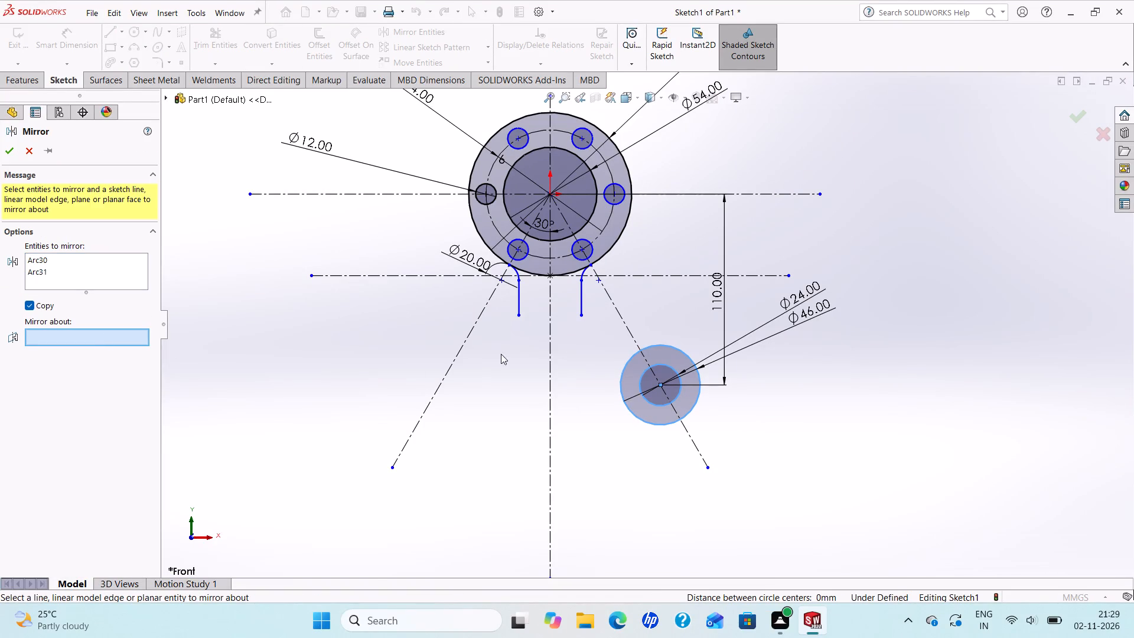
{"action": "left_click", "coordinate": [553, 362]}
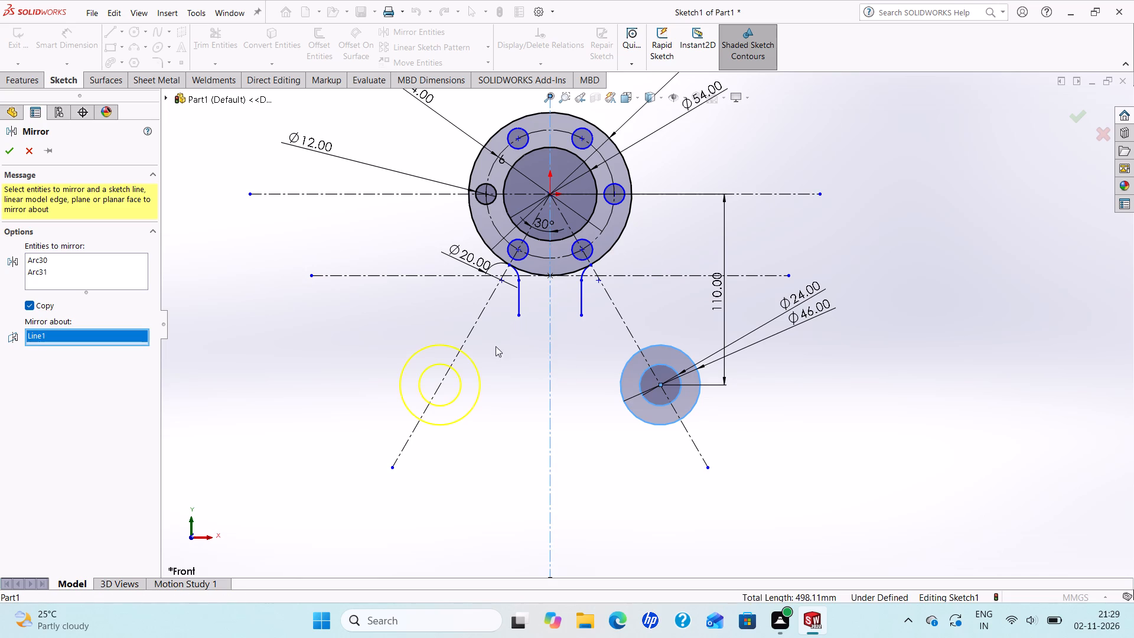
{"action": "left_click", "coordinate": [6, 144]}
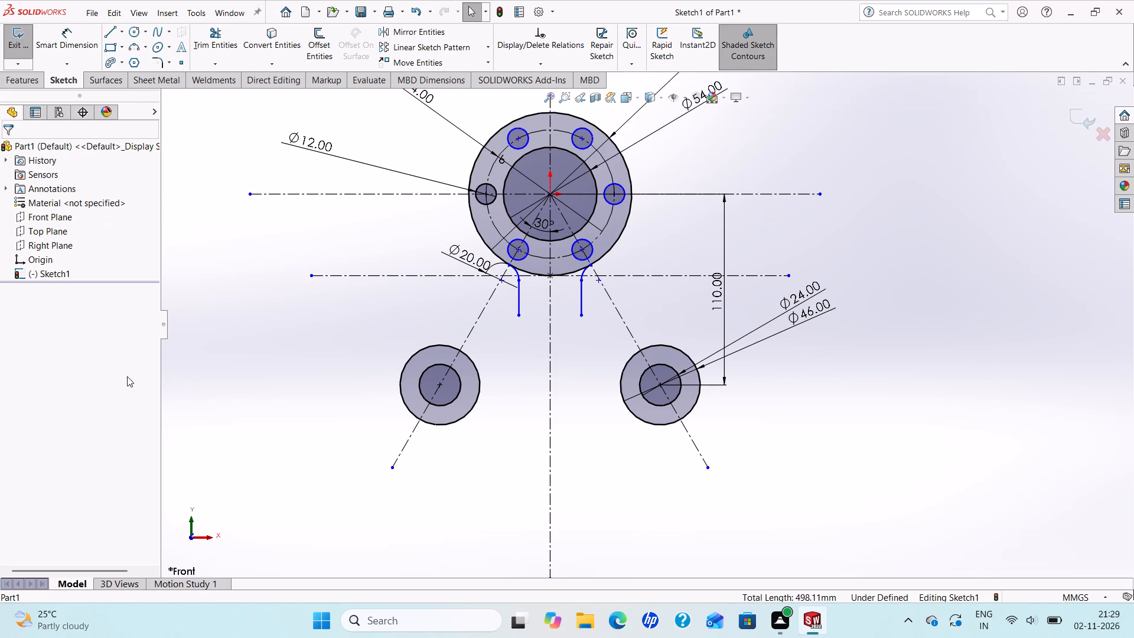
Sketch a downward-bulging three-point arc of about 106 mm radius joining the lower edges of the two 46 mm circles at the angled centerlines.
{"action": "left_click", "coordinate": [133, 46]}
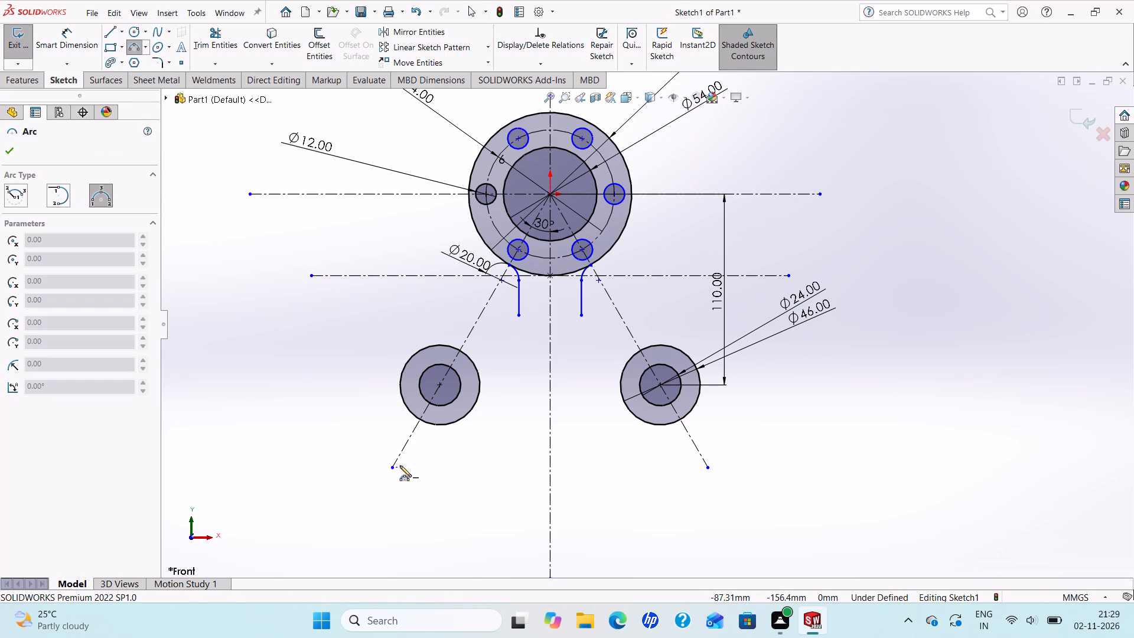
{"action": "left_click", "coordinate": [419, 418]}
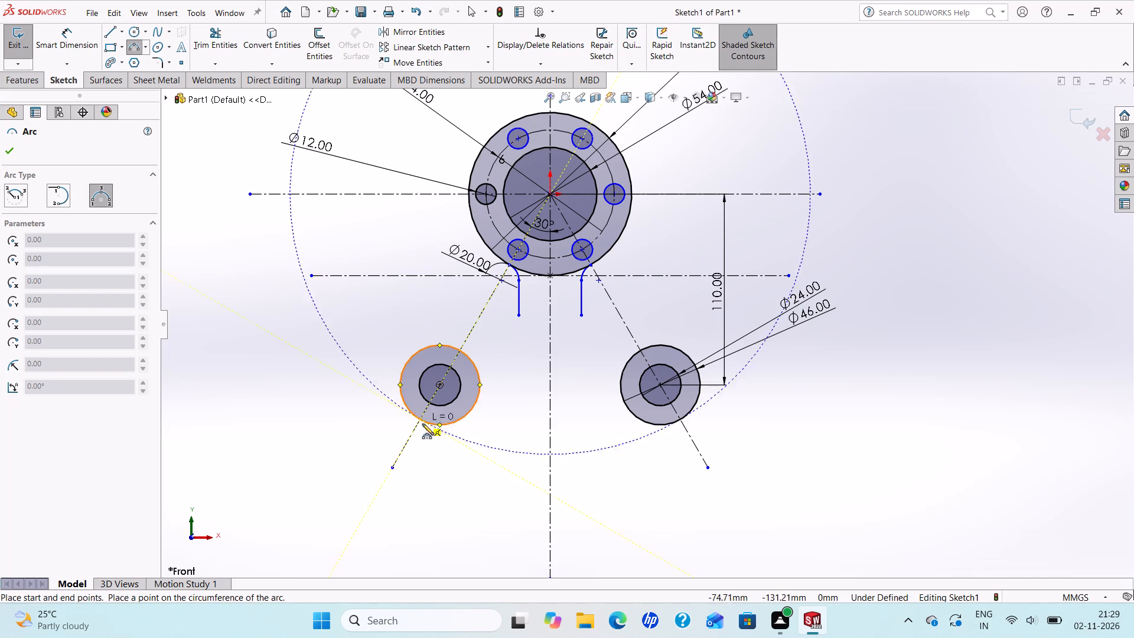
{"action": "left_click", "coordinate": [679, 418]}
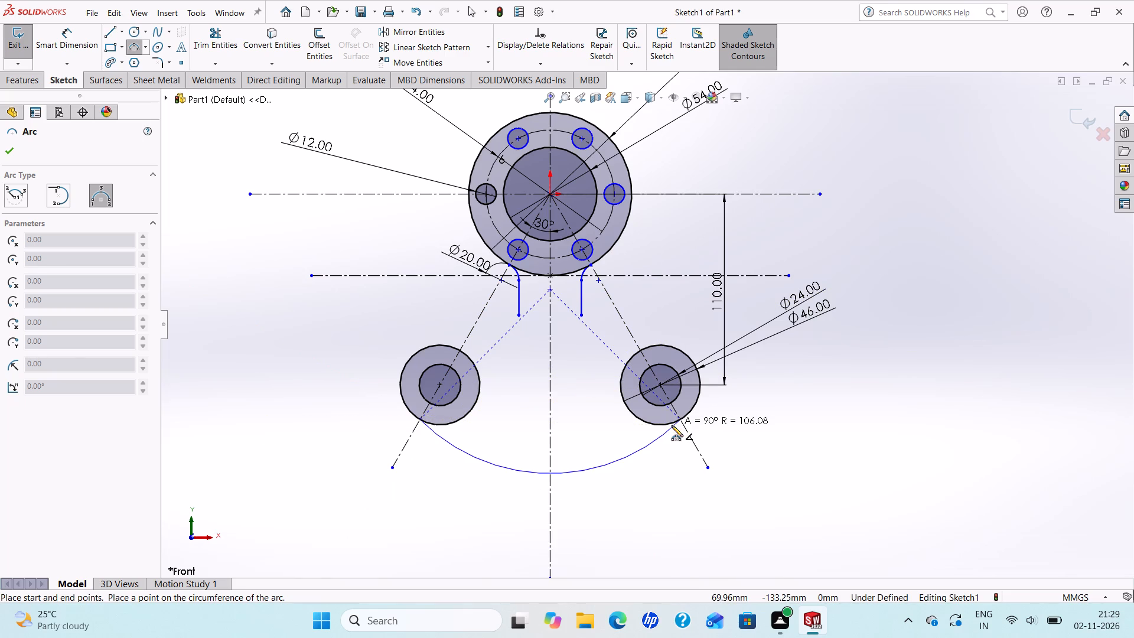
{"action": "left_click", "coordinate": [672, 425]}
{"action": "right_click", "coordinate": [670, 425]}
{"action": "left_click", "coordinate": [681, 431]}
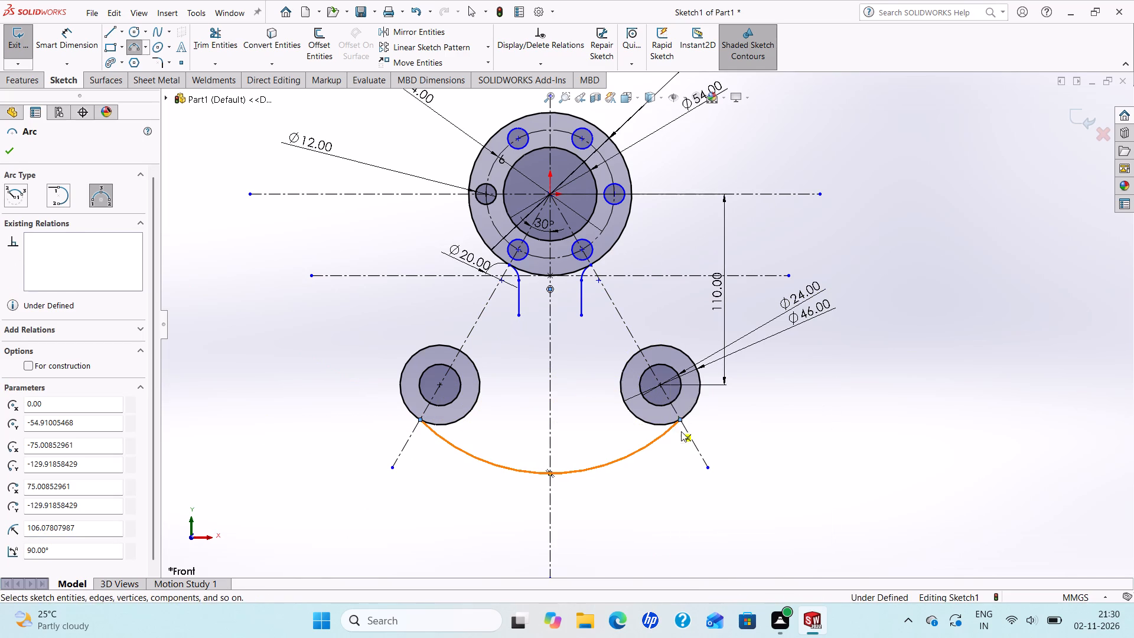
Sketch a second downward-bulging three-point arc of about 98.3 mm radius joining the two 24 mm circles where they meet the angled centerlines.
{"action": "left_click", "coordinate": [128, 42]}
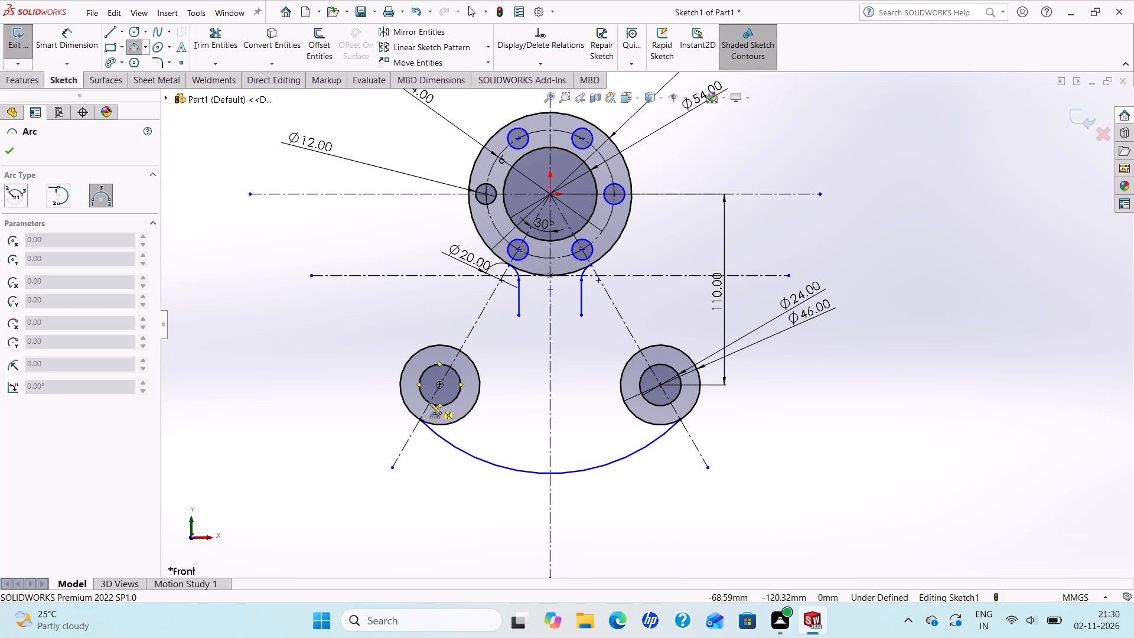
{"action": "left_click", "coordinate": [430, 403]}
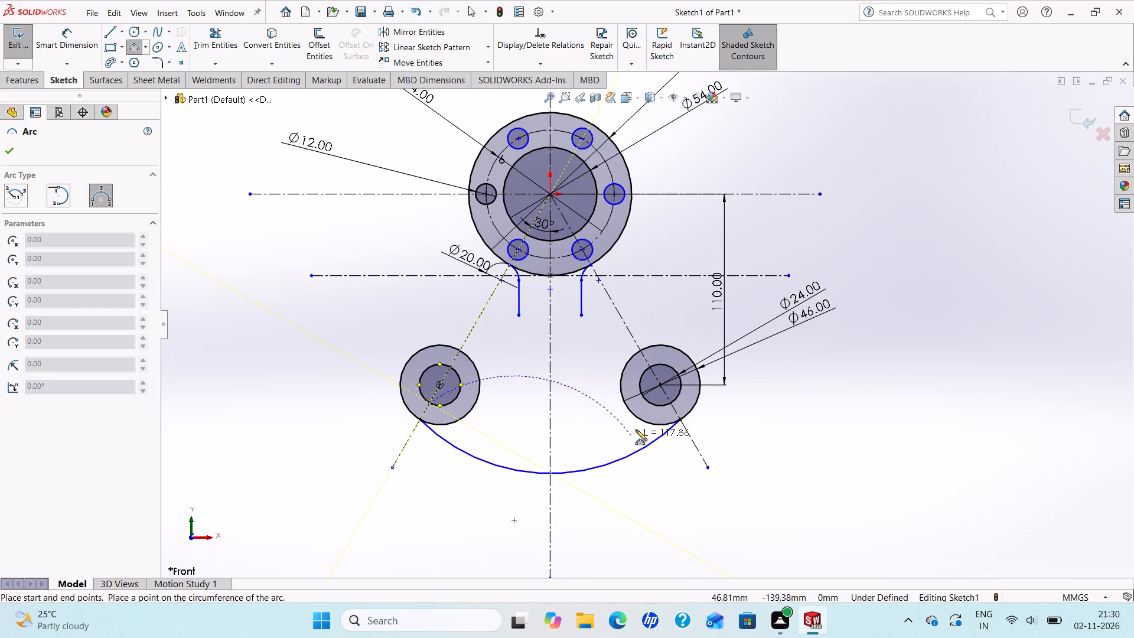
{"action": "left_click", "coordinate": [669, 403]}
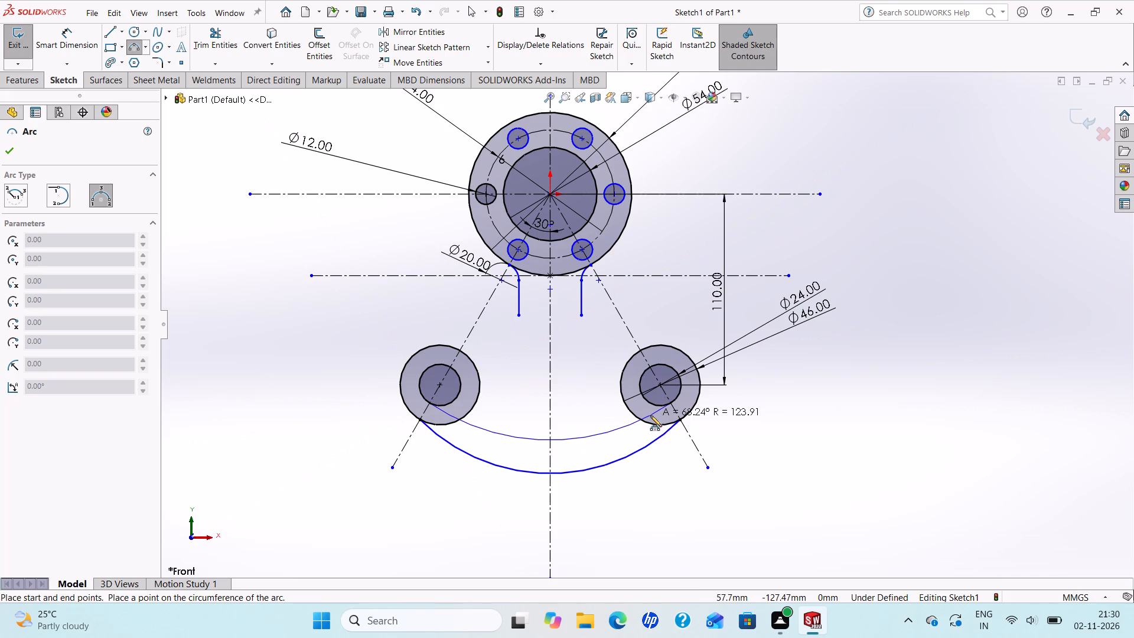
{"action": "left_click", "coordinate": [649, 420]}
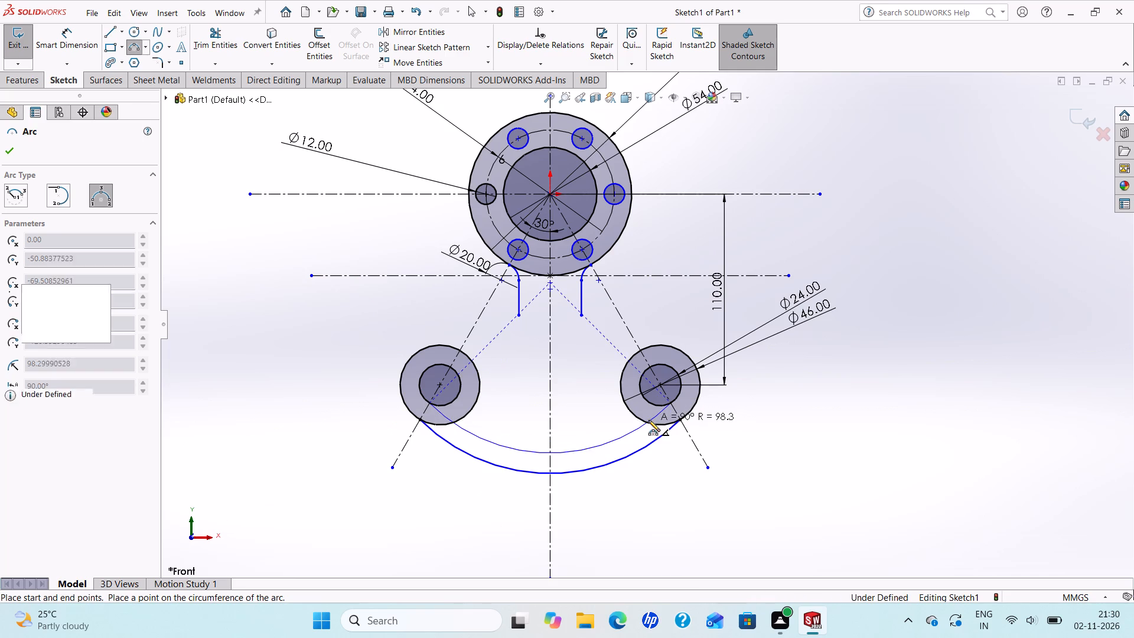
{"action": "right_click", "coordinate": [647, 420]}
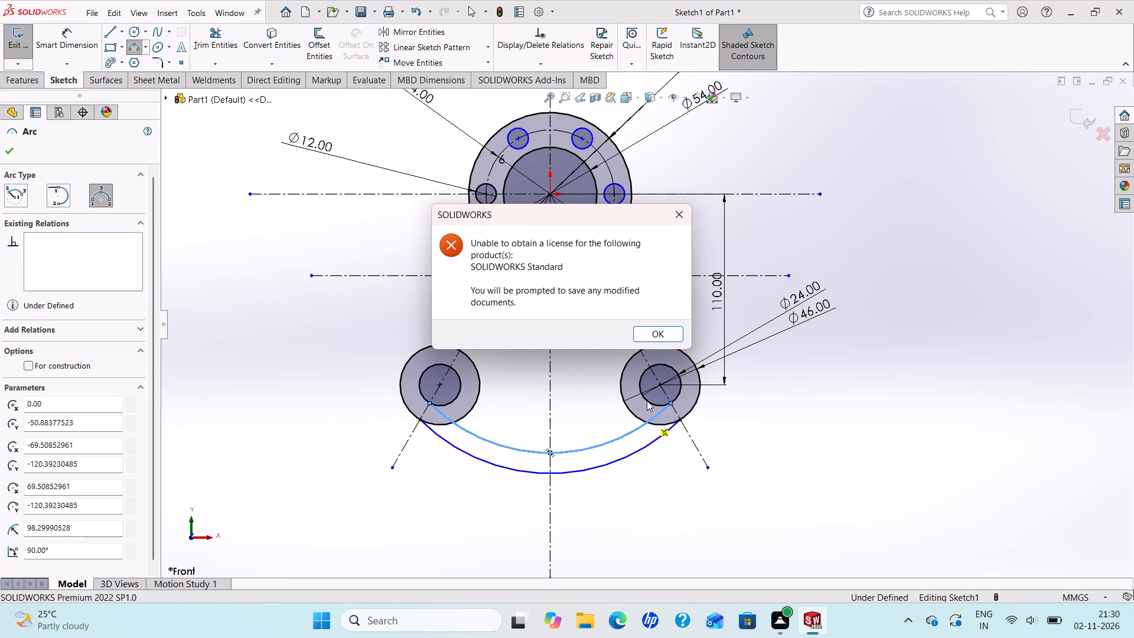
Save the modified part as quadrant in the Attachments folder.
{"action": "left_click", "coordinate": [655, 335]}
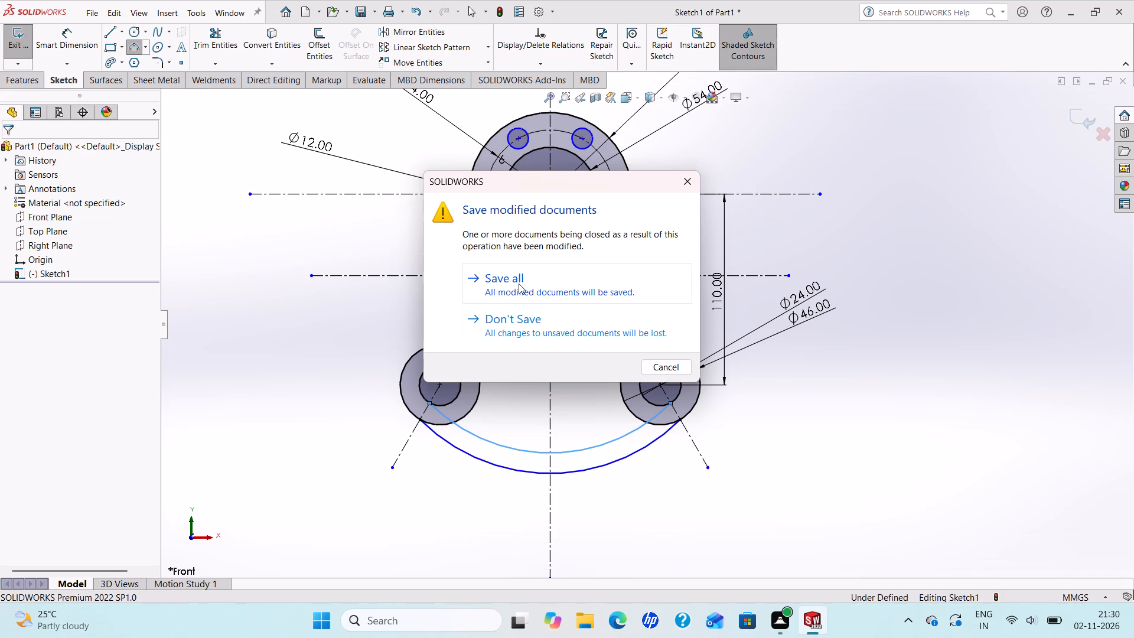
{"action": "left_click", "coordinate": [519, 284]}
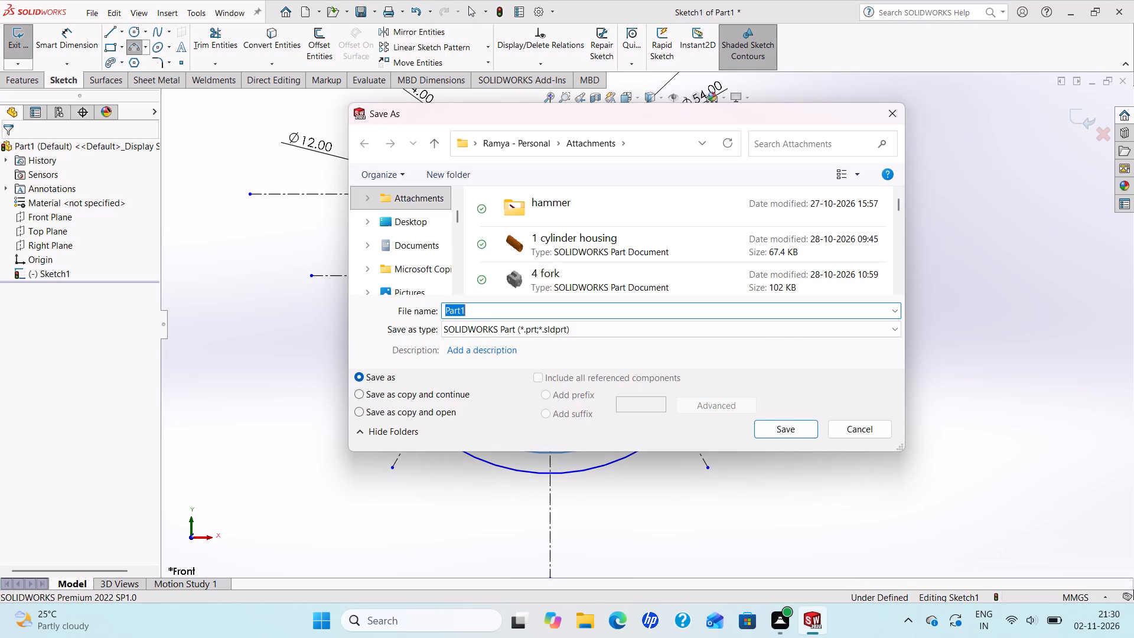
{"action": "type", "text": "qua"}
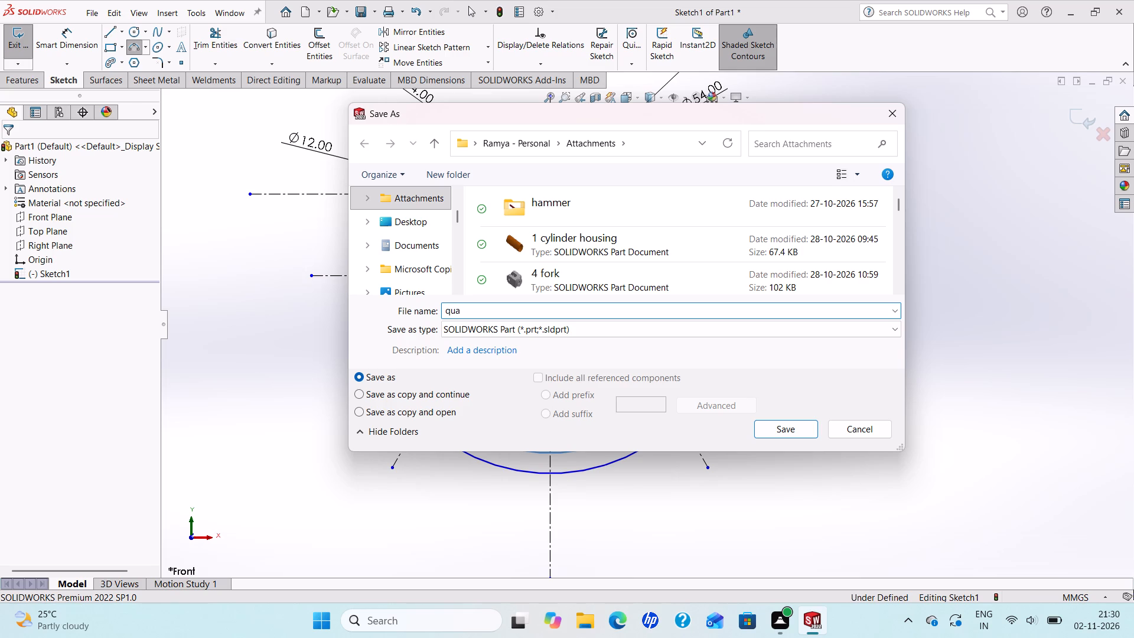
{"action": "type", "text": "drant"}
{"action": "left_click", "coordinate": [767, 429]}
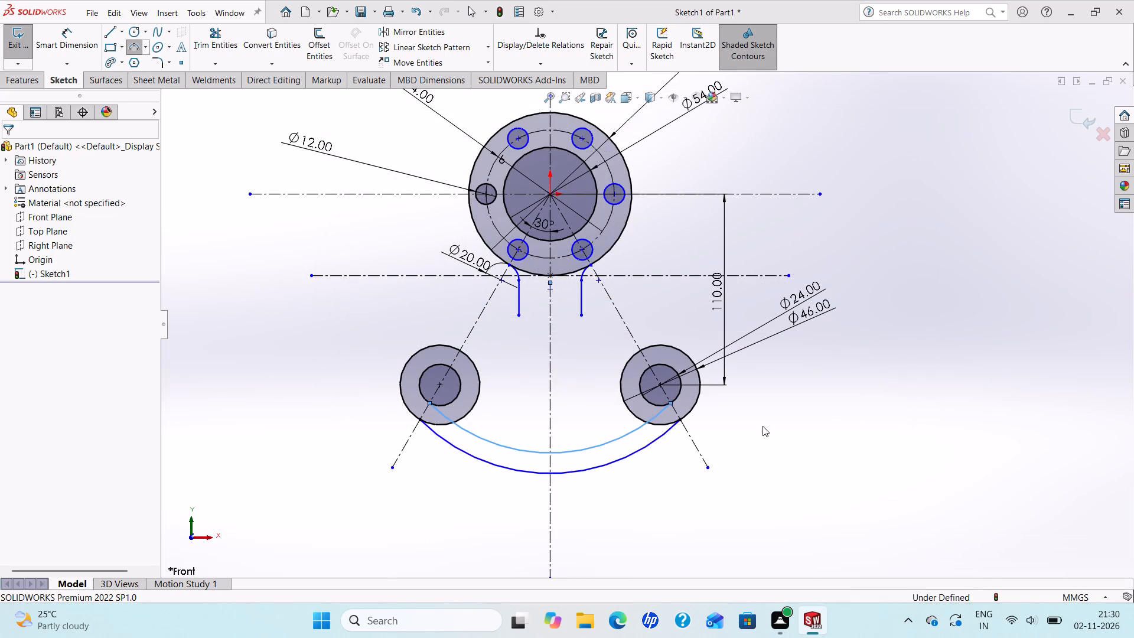
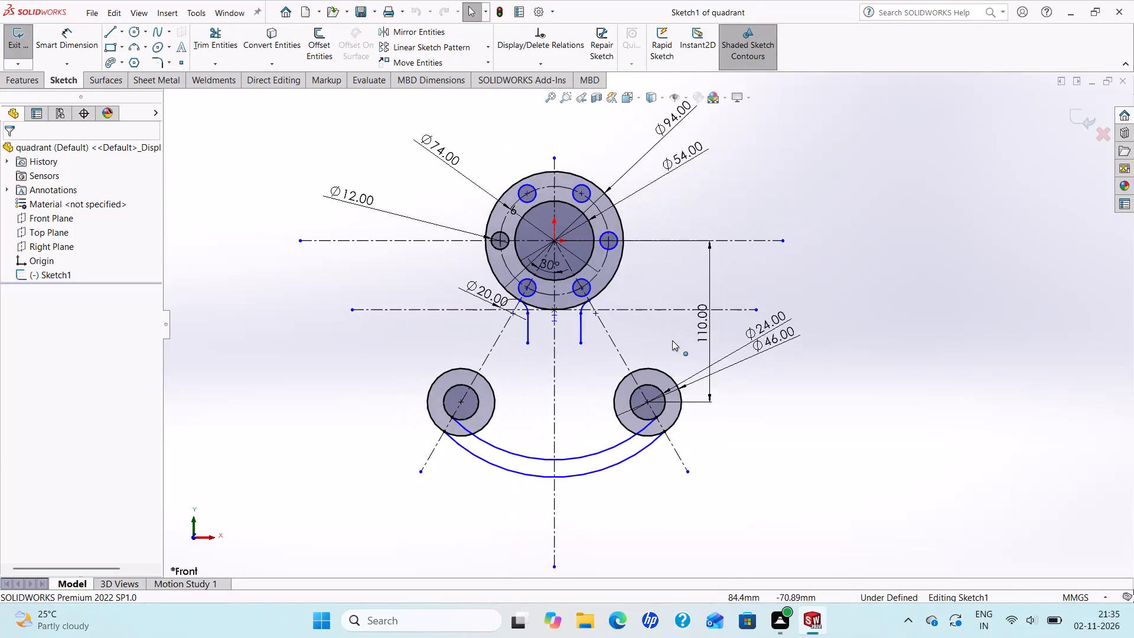
Sketch a downward-bulging three-point arc of about 128.4 mm radius joining the upper edges of the two 24 mm circles at the angled centerlines.
{"action": "scroll", "coordinate": [672, 340], "scroll_direction": "down", "scroll_amount": 2}
{"action": "scroll", "coordinate": [600, 446], "scroll_direction": "up", "scroll_amount": 2}
{"action": "scroll", "coordinate": [598, 445], "scroll_direction": "down", "scroll_amount": 2}
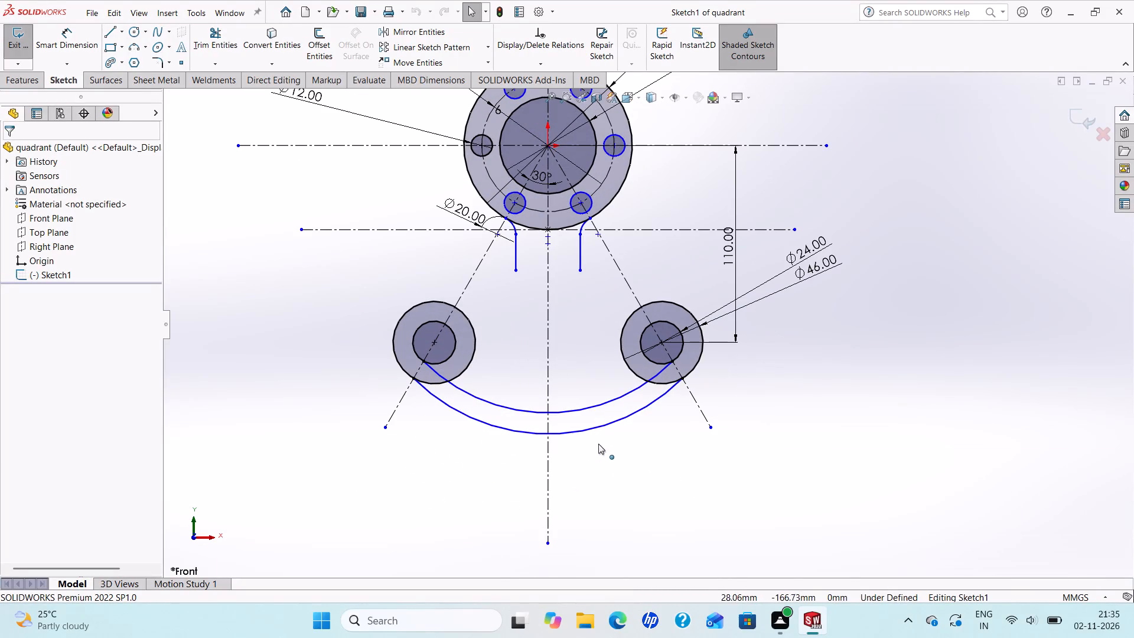
{"action": "left_click", "coordinate": [126, 44]}
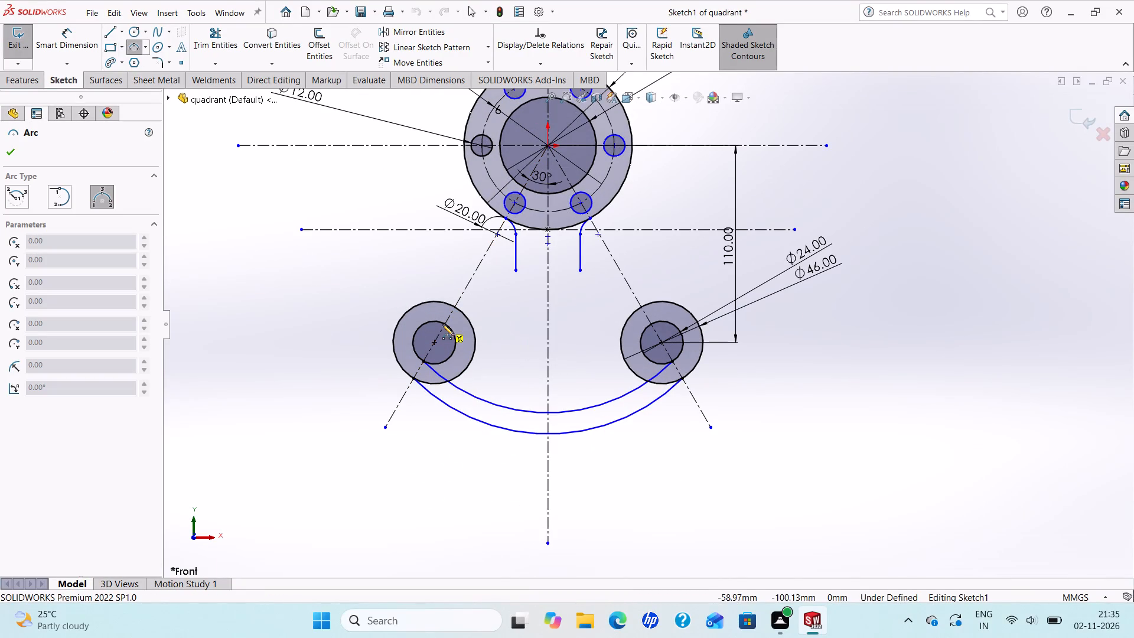
{"action": "left_click", "coordinate": [445, 324]}
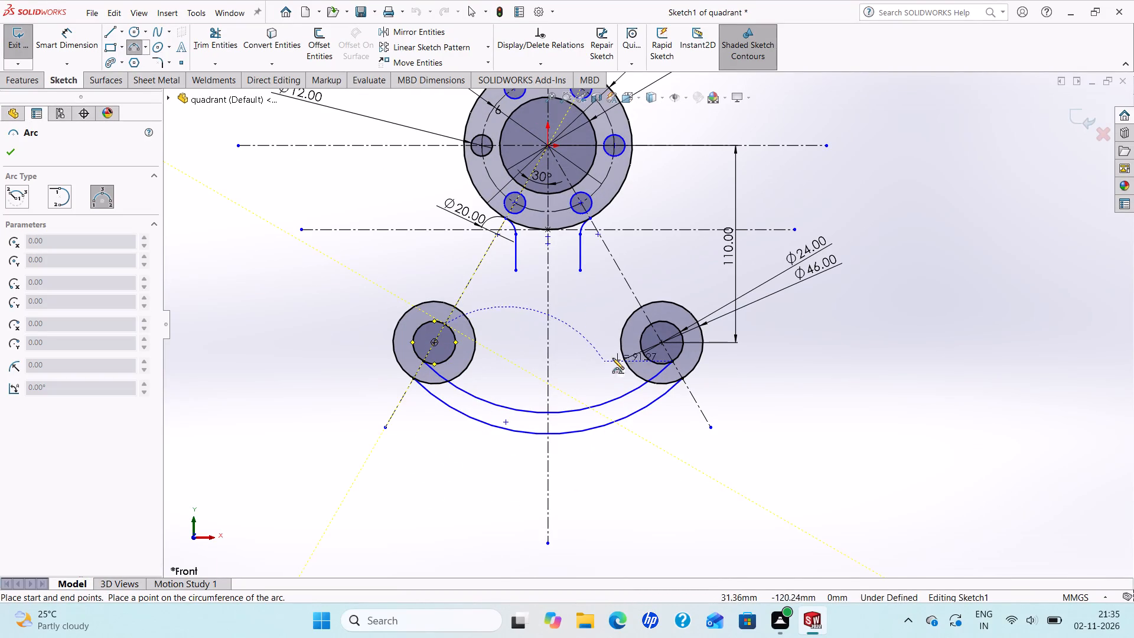
{"action": "left_click", "coordinate": [650, 324]}
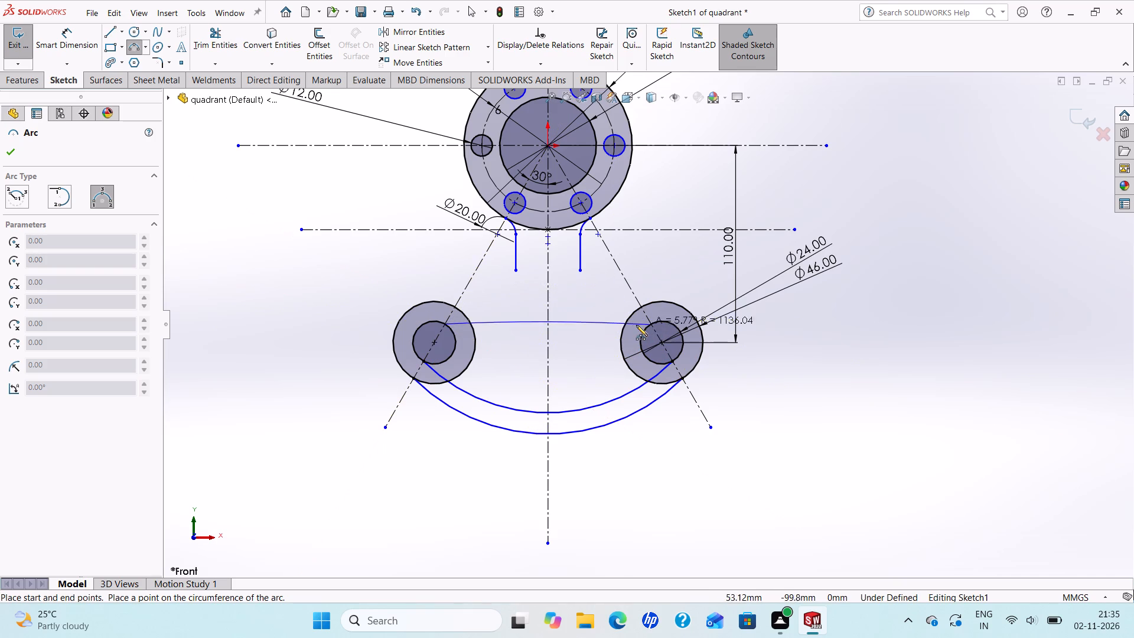
{"action": "left_click", "coordinate": [607, 341]}
{"action": "right_click", "coordinate": [607, 341]}
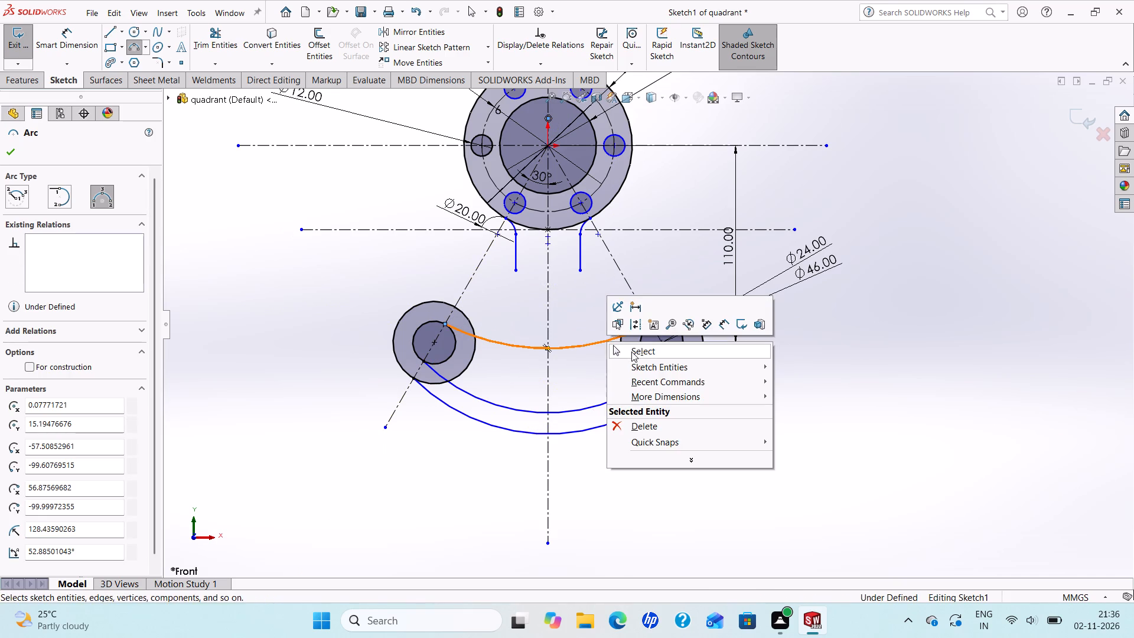
{"action": "left_click", "coordinate": [631, 351]}
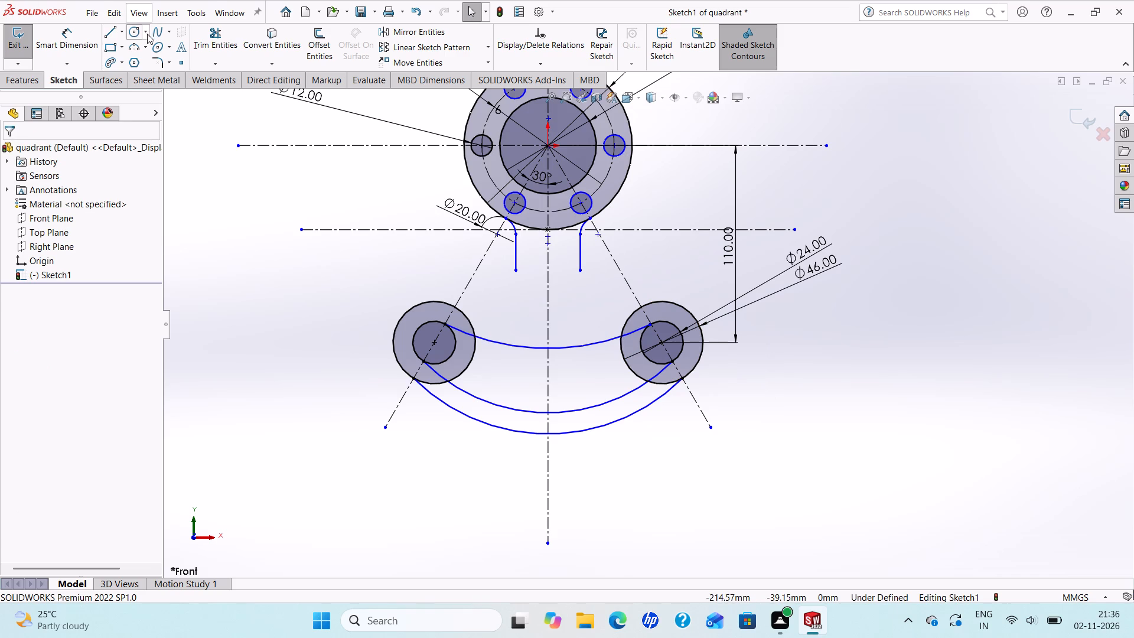
Sketch a downward-bulging three-point arc of about 109.9 mm radius joining the centres of the two bosses.
{"action": "left_click", "coordinate": [133, 42]}
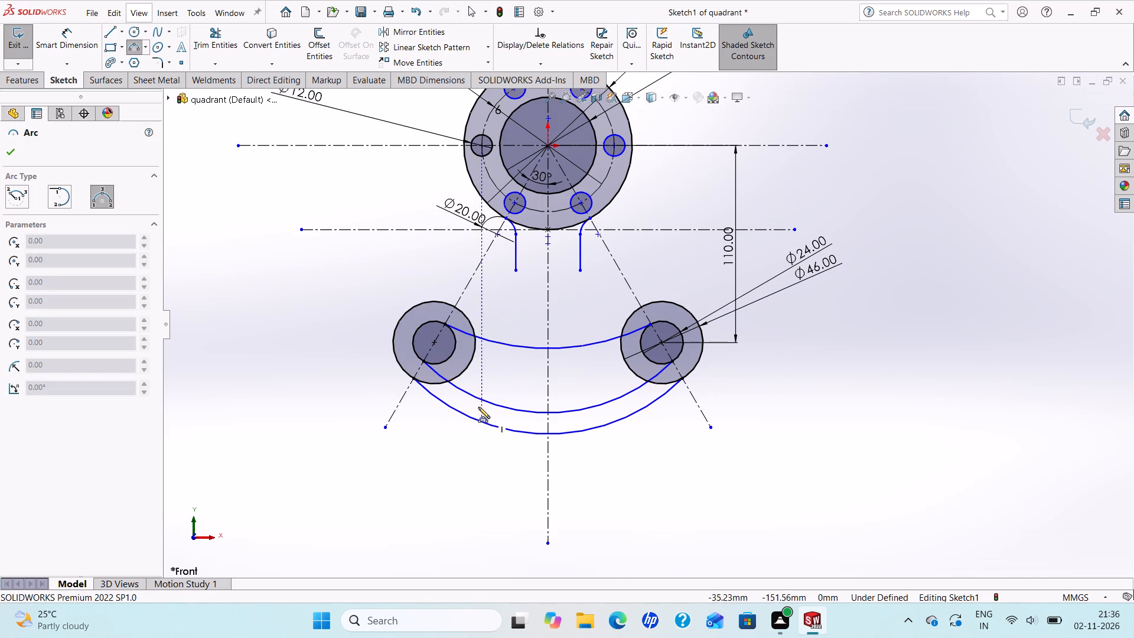
{"action": "left_click", "coordinate": [435, 343]}
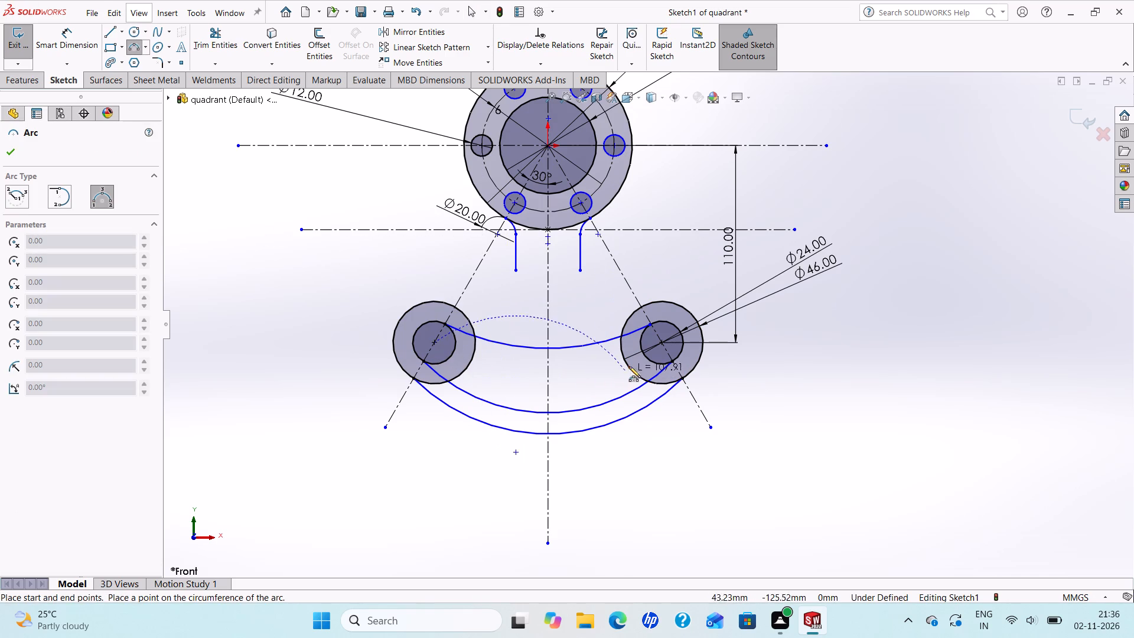
{"action": "left_click", "coordinate": [661, 343]}
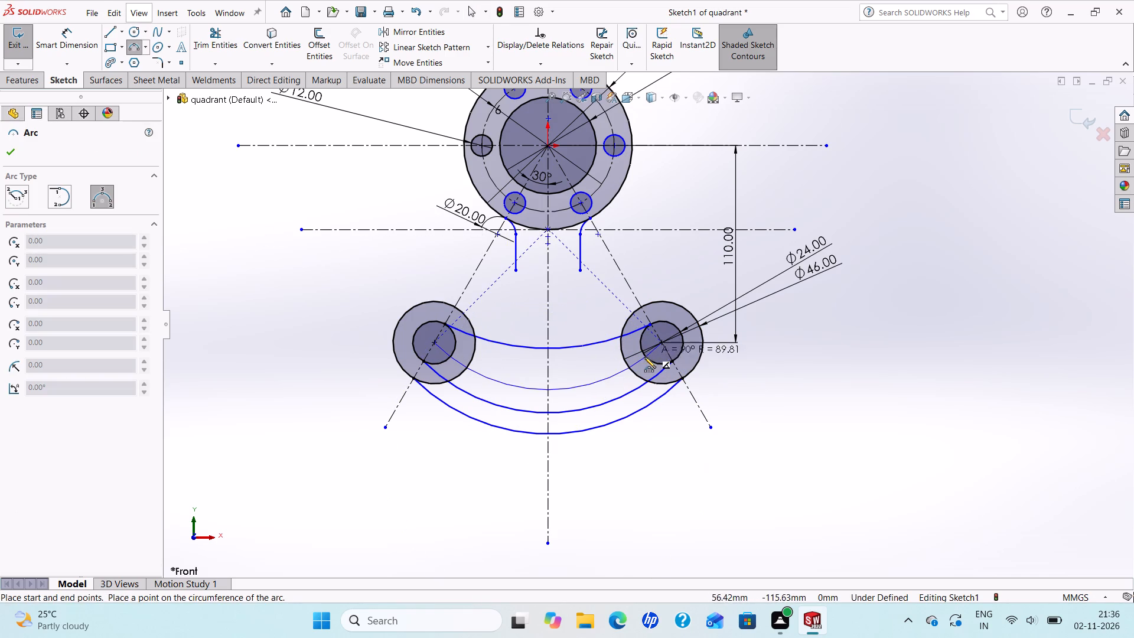
{"action": "left_click", "coordinate": [635, 359]}
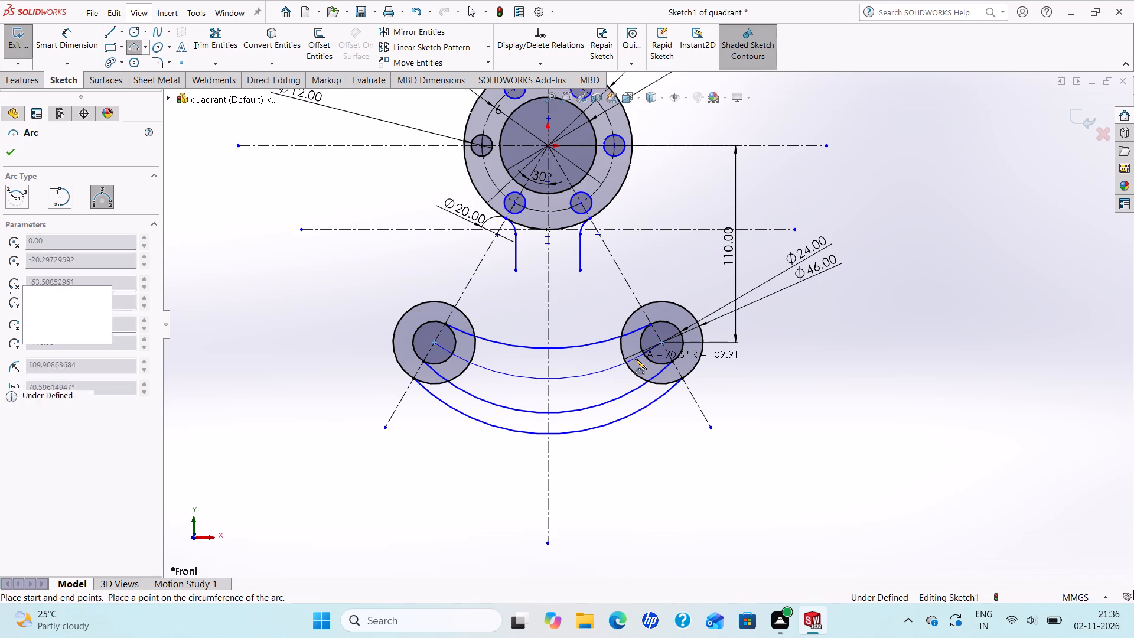
{"action": "right_click", "coordinate": [634, 358]}
{"action": "left_click", "coordinate": [663, 367]}
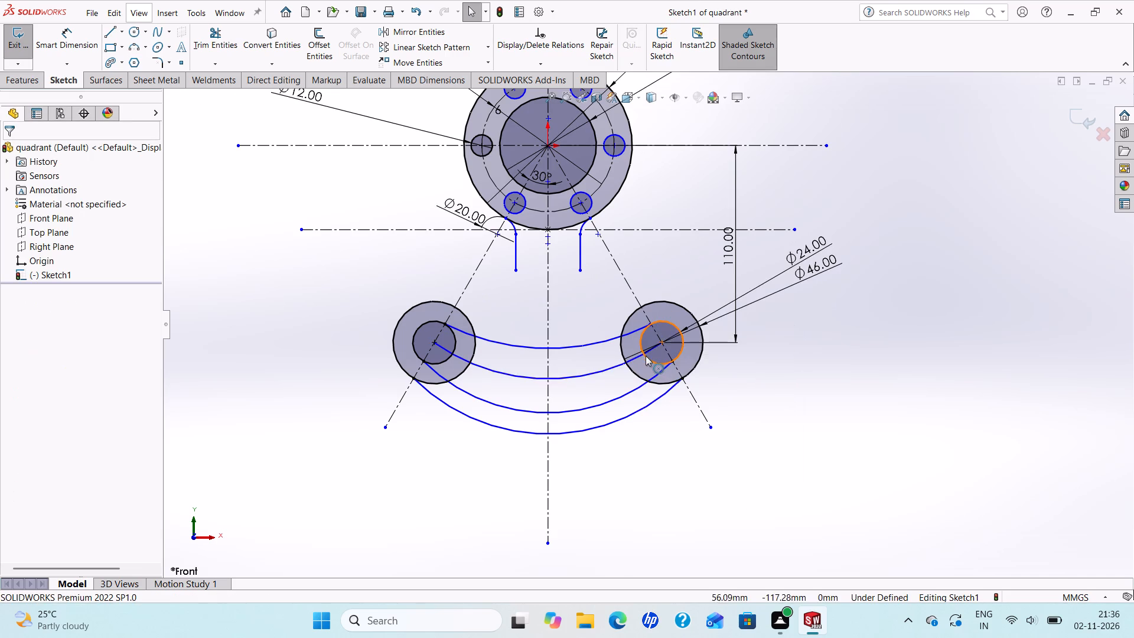
Sketch a downward-bulging three-point arc of about 114.2 mm radius joining the upper edges of the two 46 mm circles at the angled centerlines.
{"action": "scroll", "coordinate": [646, 356], "scroll_direction": "down", "scroll_amount": 1}
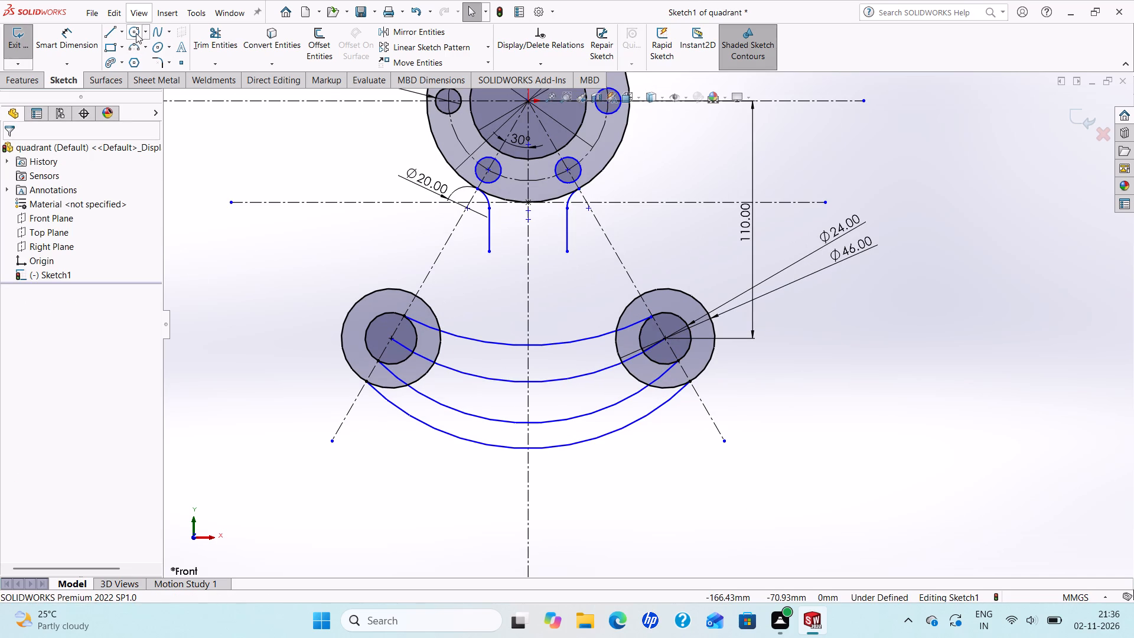
{"action": "left_click", "coordinate": [134, 47]}
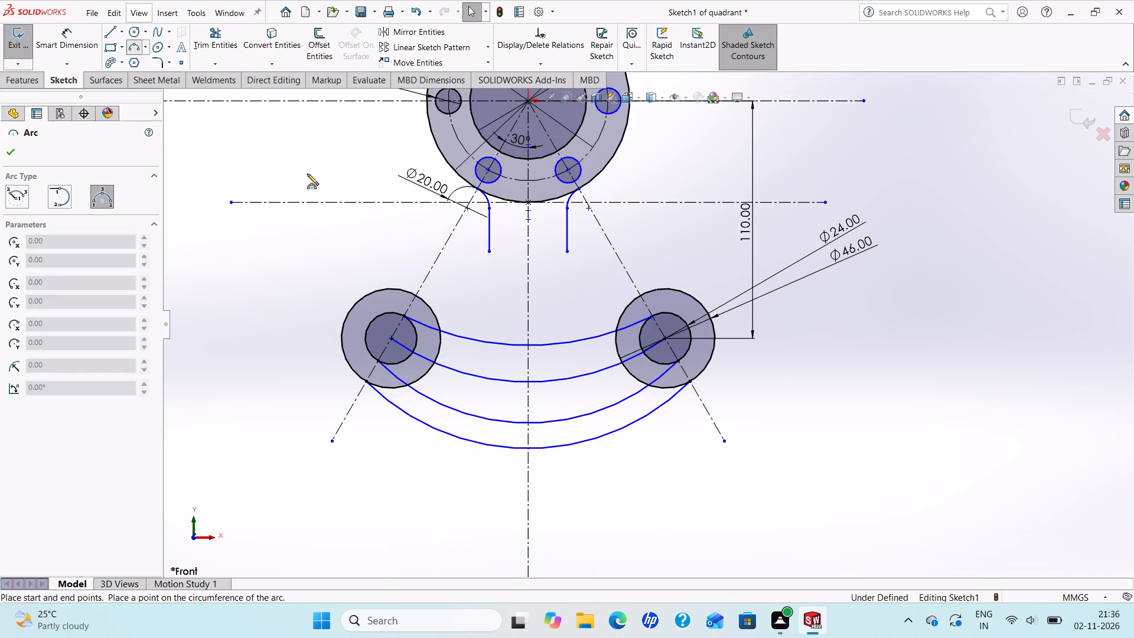
{"action": "left_click", "coordinate": [415, 293]}
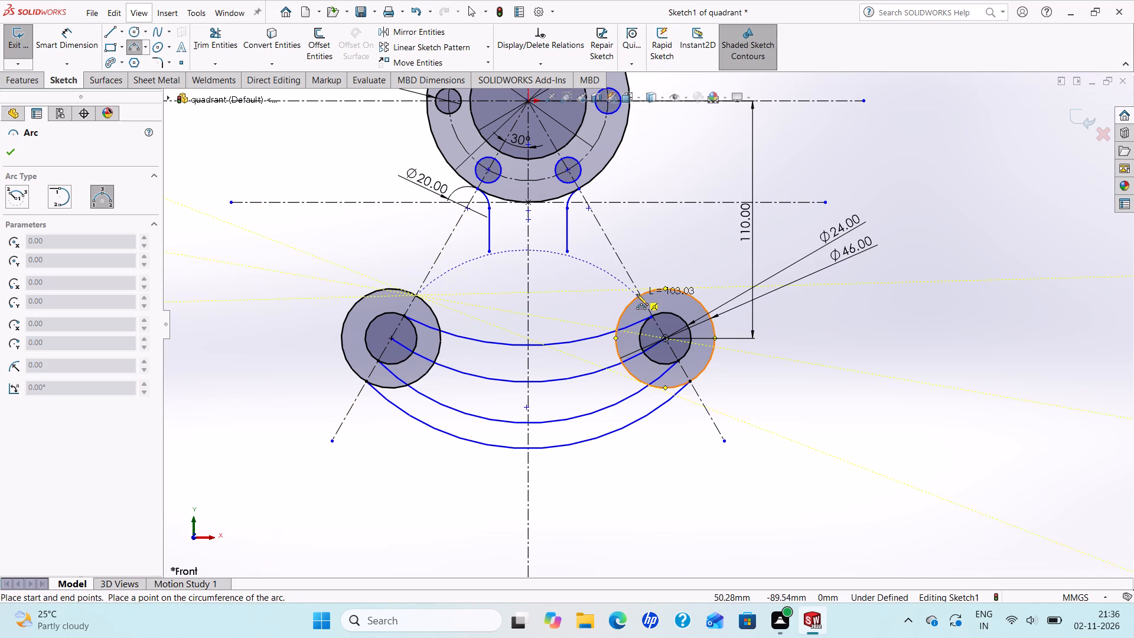
{"action": "left_click", "coordinate": [640, 294]}
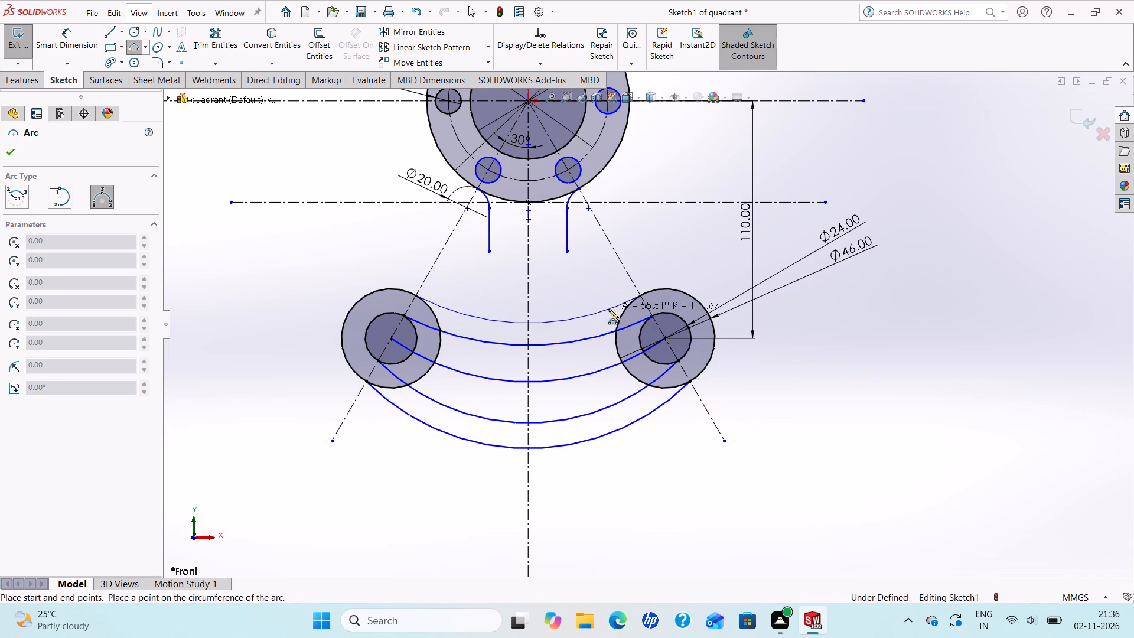
{"action": "left_click", "coordinate": [601, 311]}
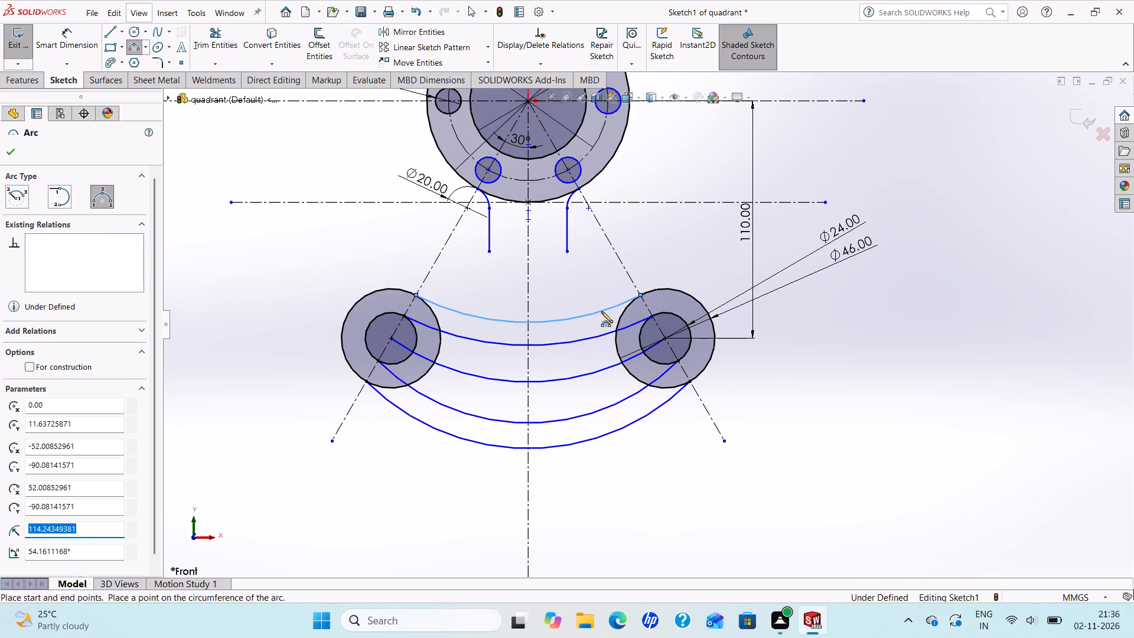
{"action": "right_click", "coordinate": [601, 311]}
{"action": "left_click", "coordinate": [624, 322]}
Make the uppermost connecting arc tangent to both 46 mm circles.
{"action": "scroll", "coordinate": [617, 314], "scroll_direction": "down", "scroll_amount": 1}
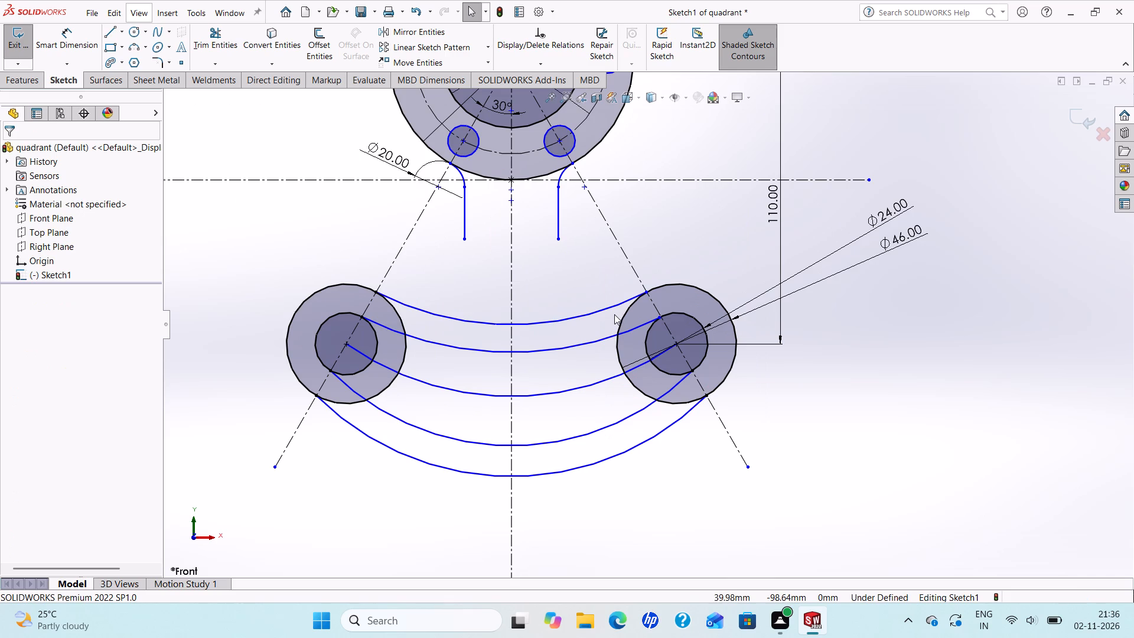
{"action": "left_click", "coordinate": [399, 300], "text": "ctrl"}
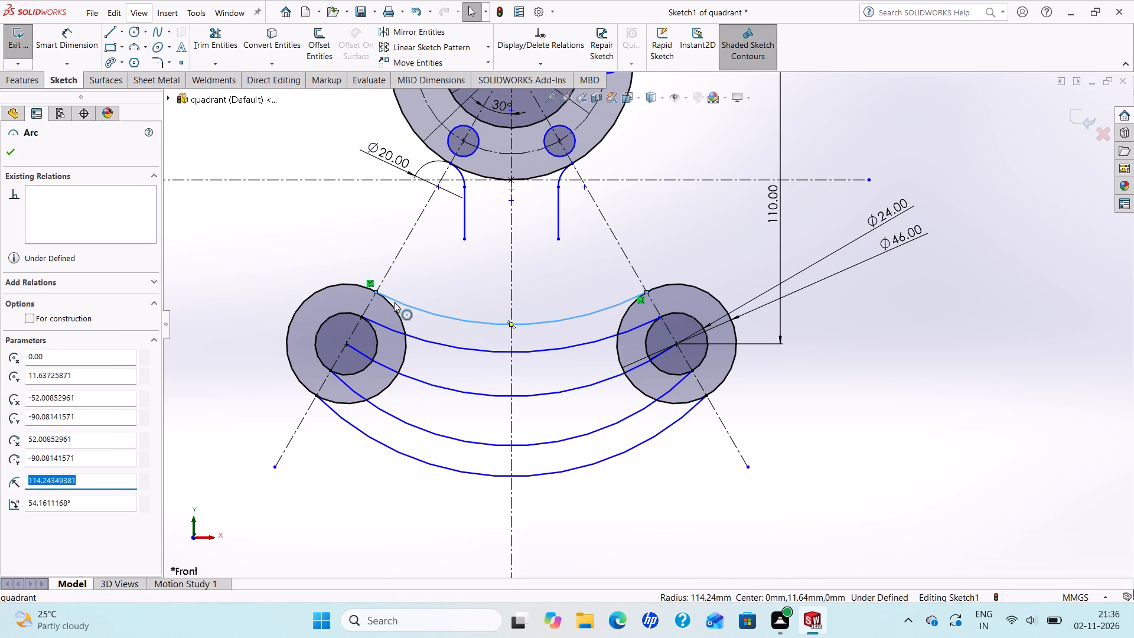
{"action": "left_click", "coordinate": [392, 304], "text": "ctrl"}
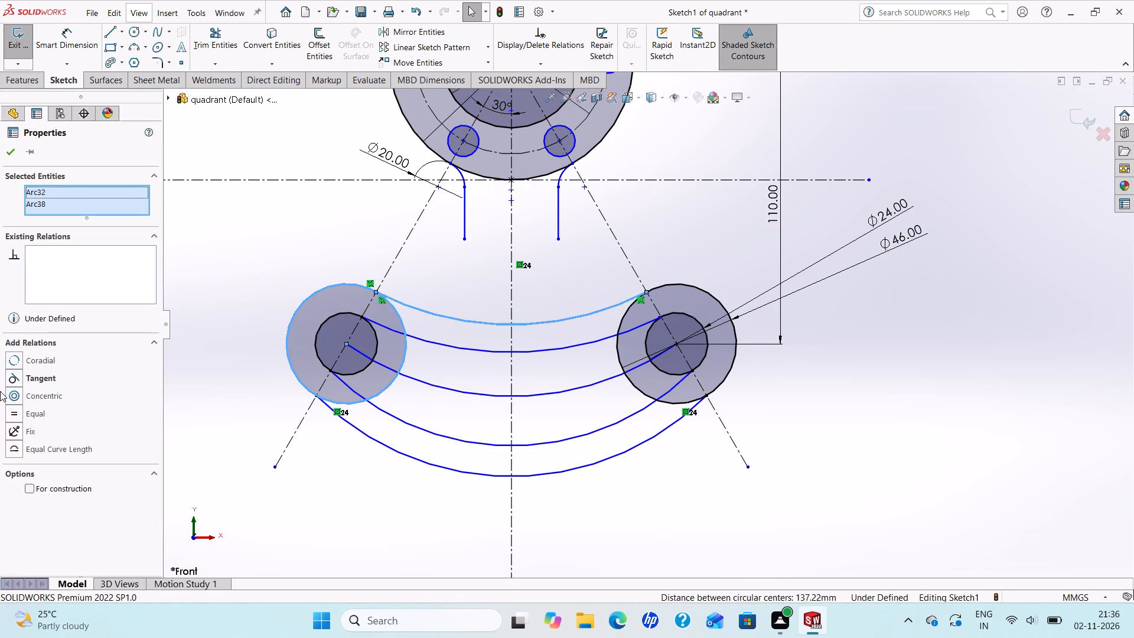
{"action": "left_click", "coordinate": [8, 377]}
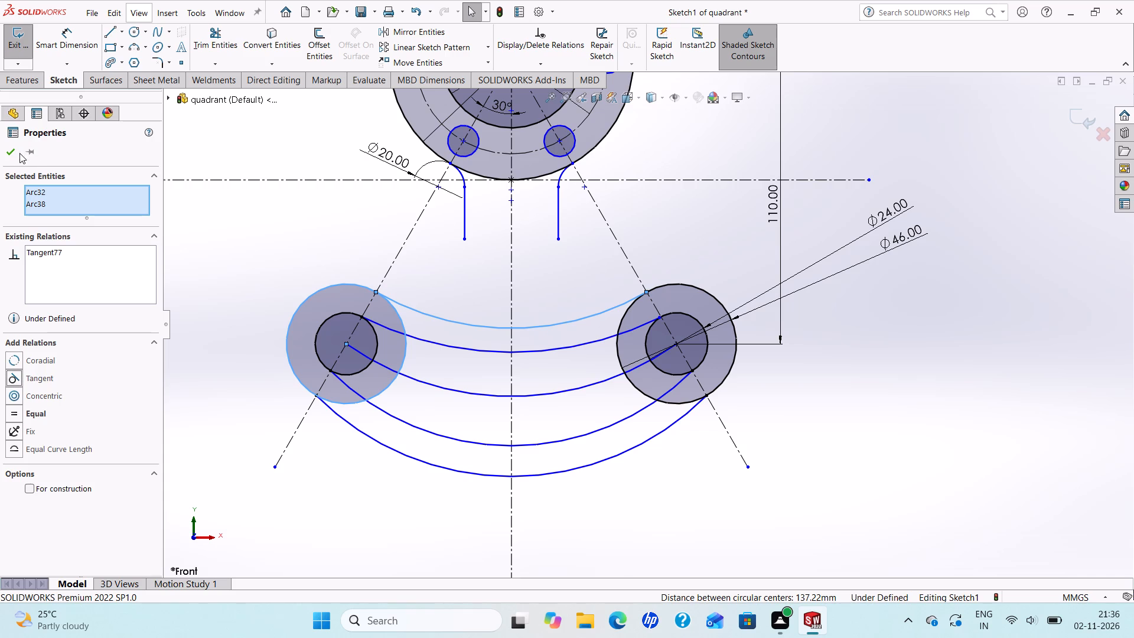
{"action": "left_click", "coordinate": [9, 153]}
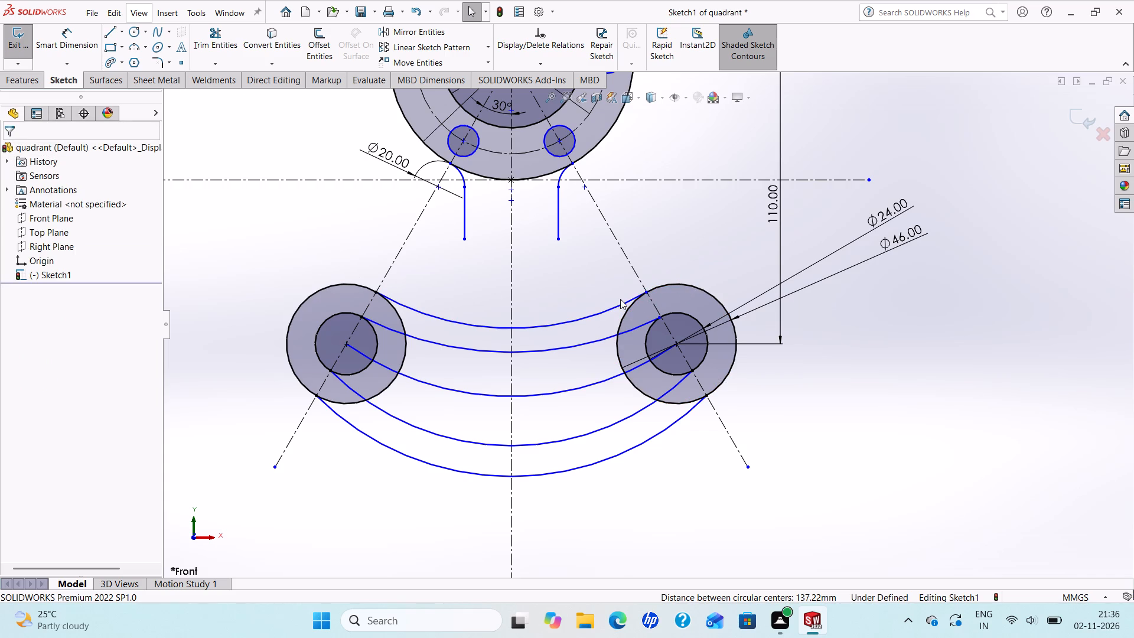
{"action": "left_click", "coordinate": [620, 302], "text": "ctrl"}
{"action": "left_click", "coordinate": [624, 309], "text": "ctrl"}
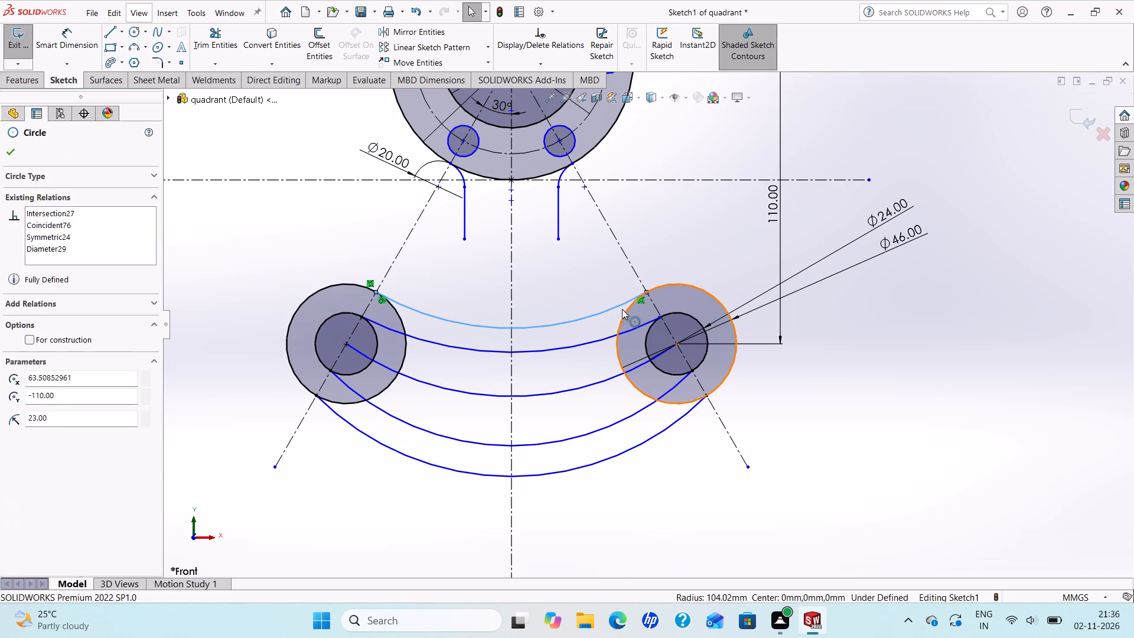
{"action": "left_click", "coordinate": [11, 379]}
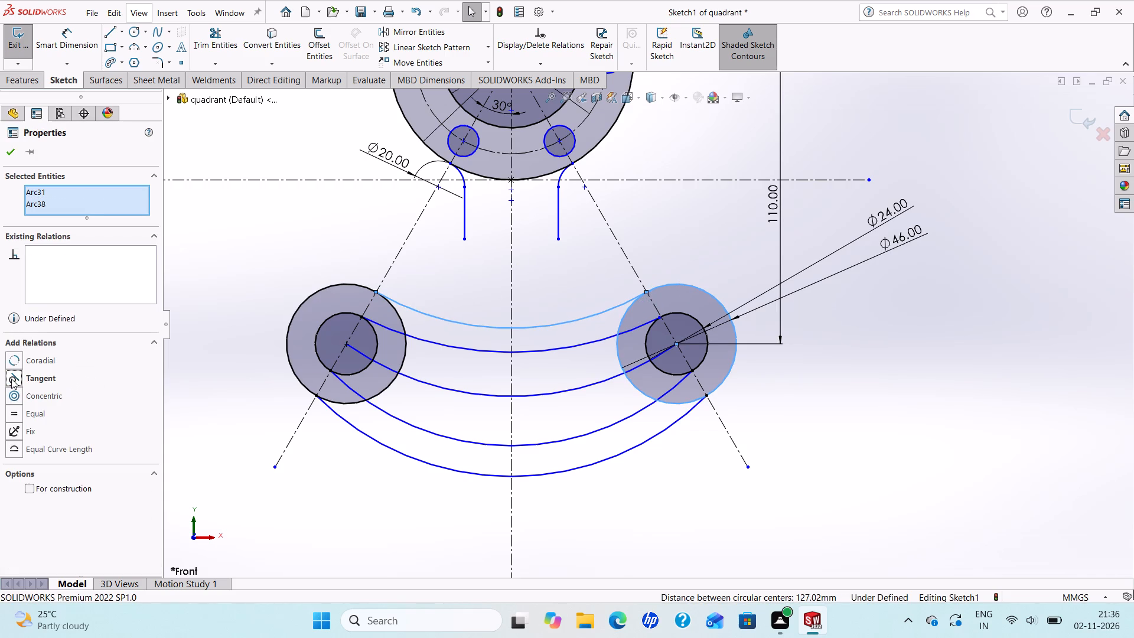
{"action": "left_click", "coordinate": [6, 154]}
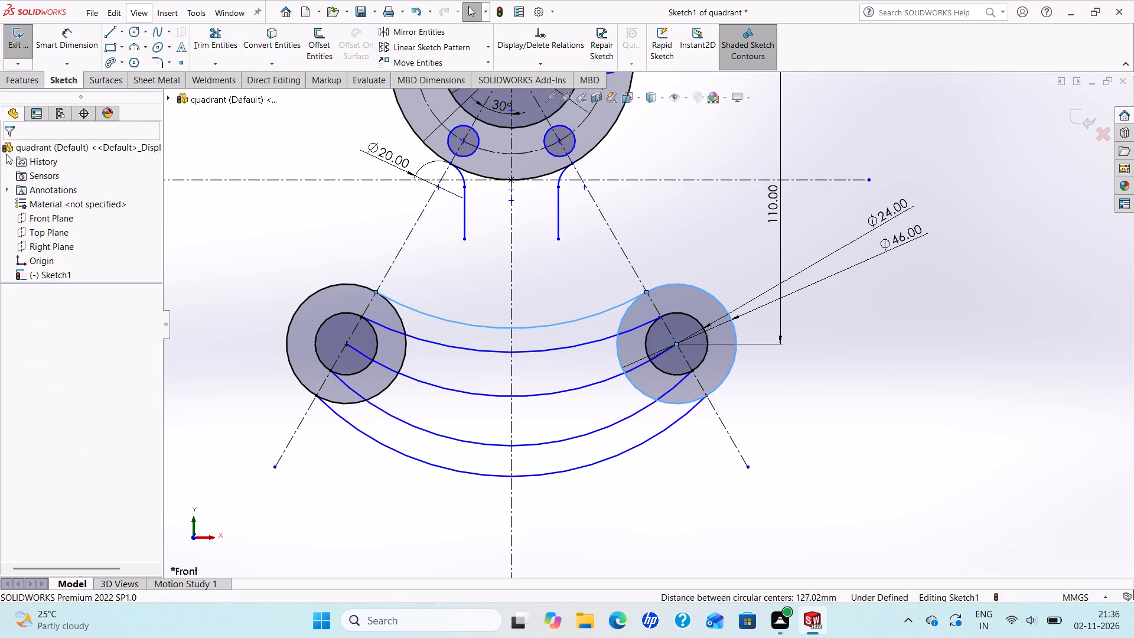
Make the arc joining the upper edges of the 24 mm circles tangent to both of those circles.
{"action": "left_click", "coordinate": [387, 325], "text": "ctrl"}
{"action": "left_click", "coordinate": [377, 337], "text": "ctrl"}
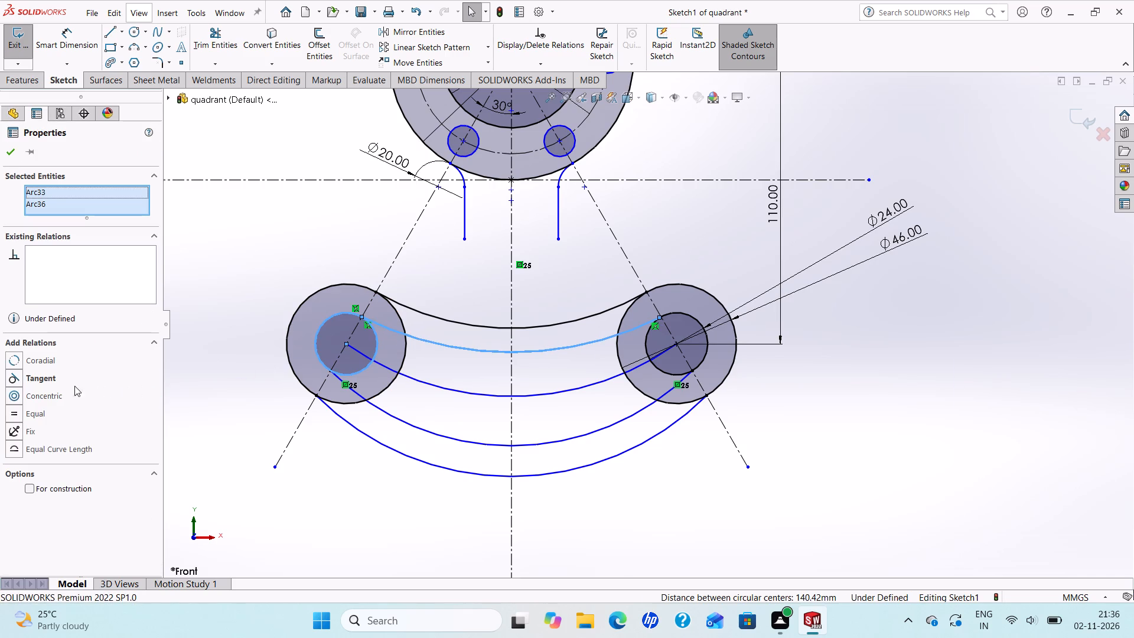
{"action": "left_click", "coordinate": [11, 377]}
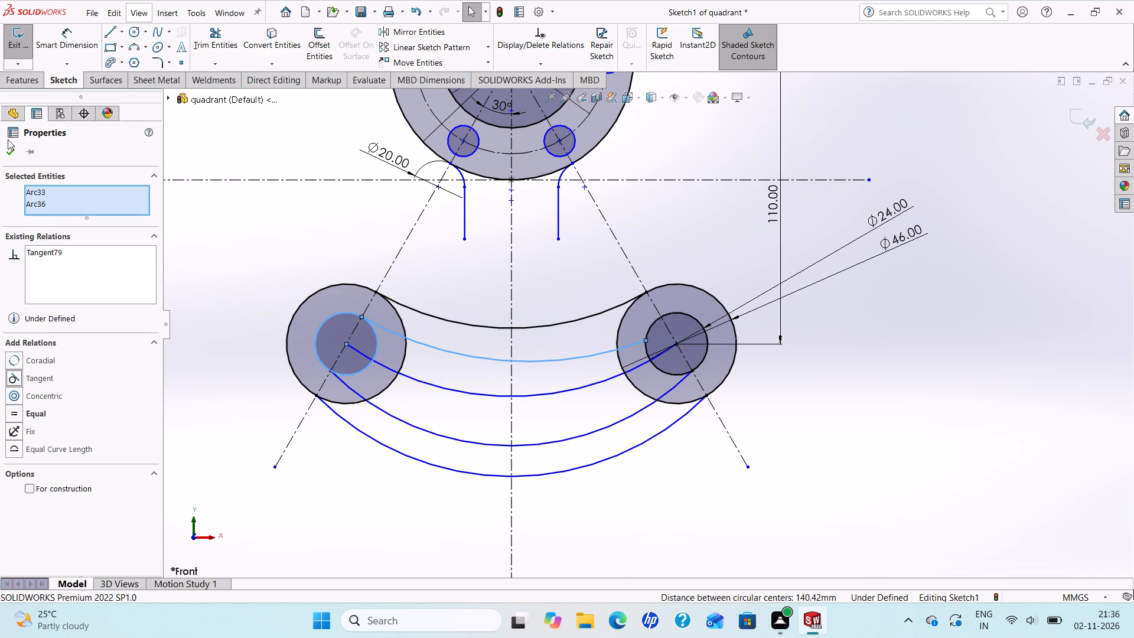
{"action": "left_click", "coordinate": [6, 147]}
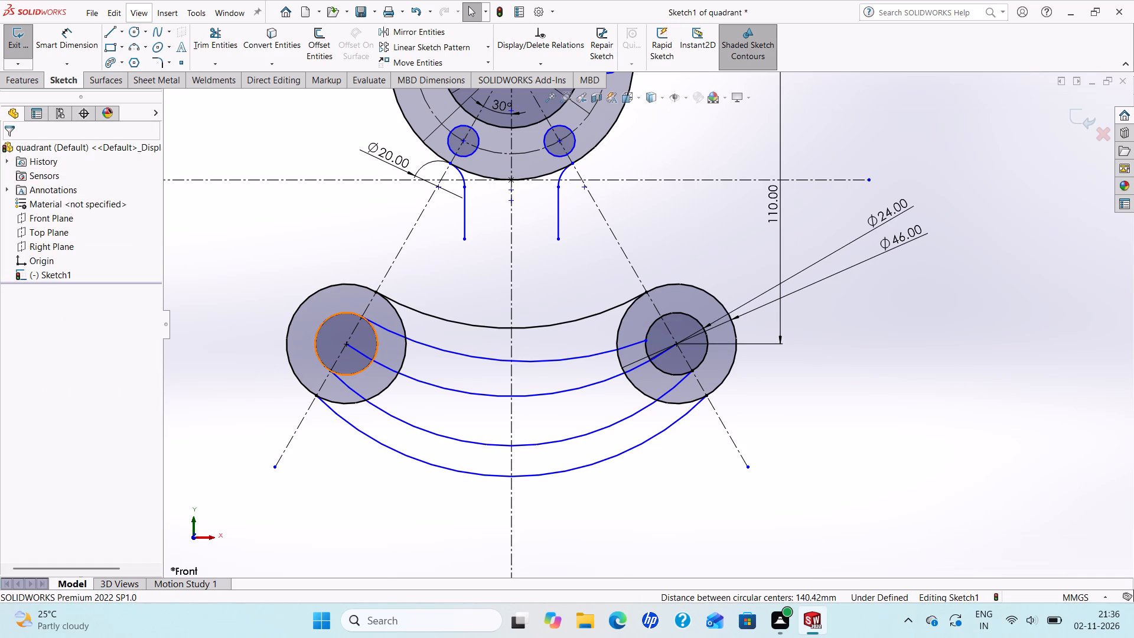
{"action": "left_click", "coordinate": [636, 345], "text": "ctrl"}
{"action": "left_click", "coordinate": [647, 333], "text": "ctrl"}
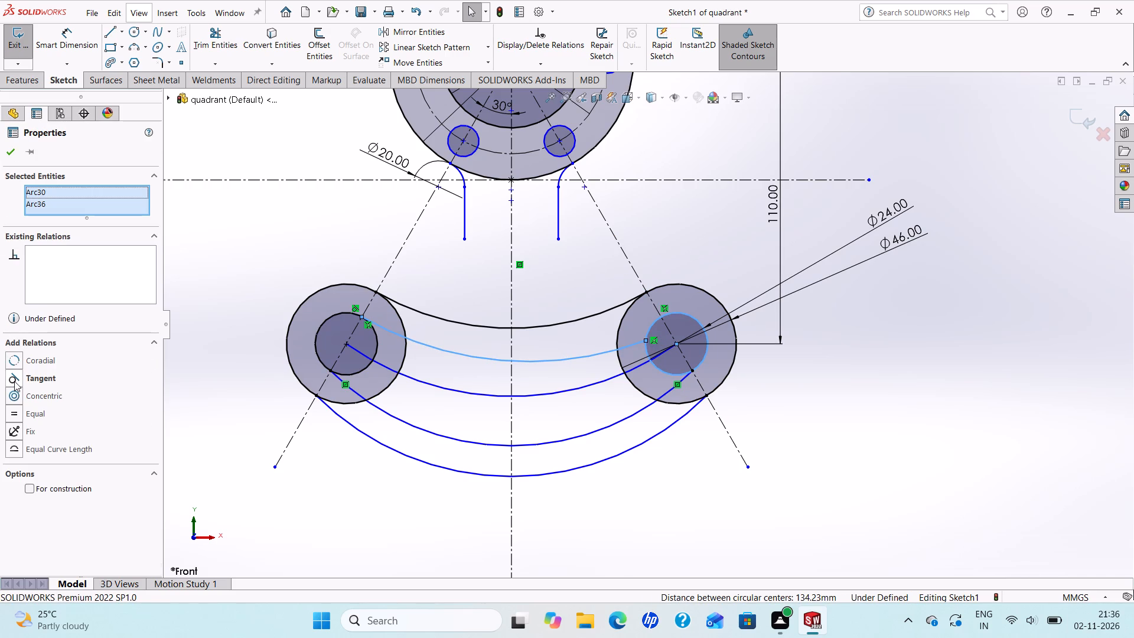
{"action": "left_click", "coordinate": [14, 380]}
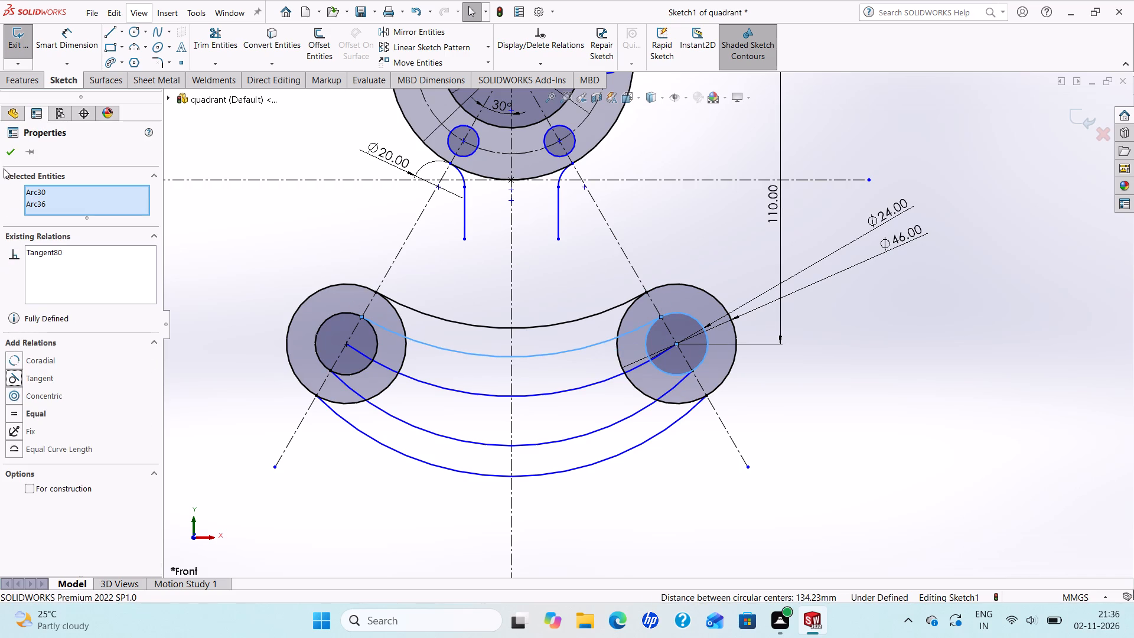
{"action": "left_click", "coordinate": [9, 157]}
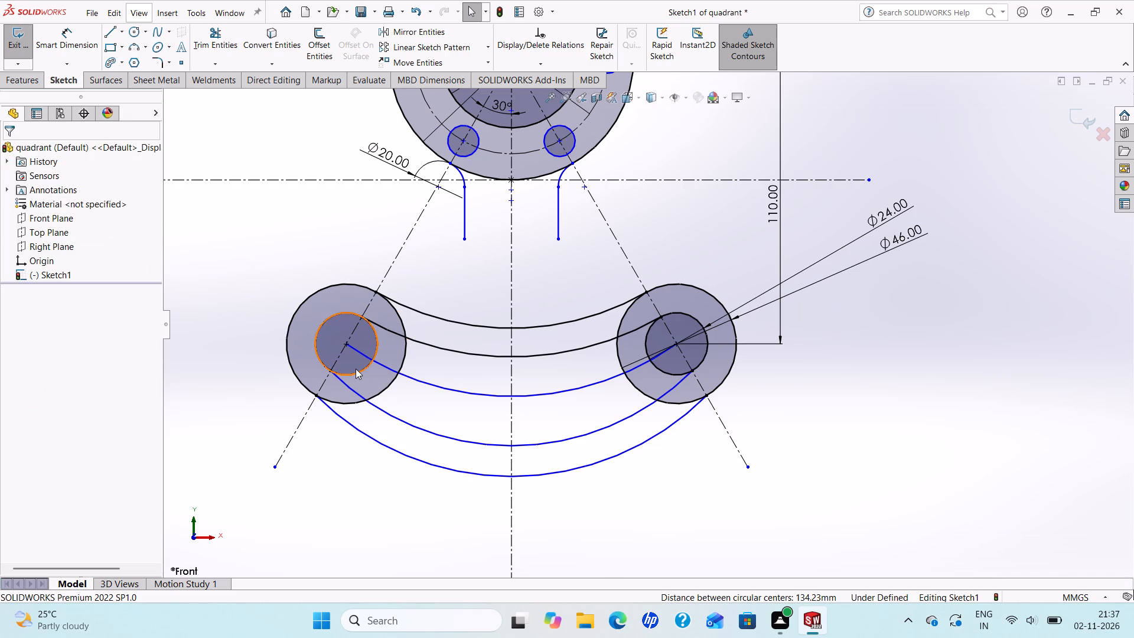
Make the arc joining the lower edges of the 24 mm circles tangent to both of those circles.
{"action": "left_click", "coordinate": [344, 380], "text": "ctrl"}
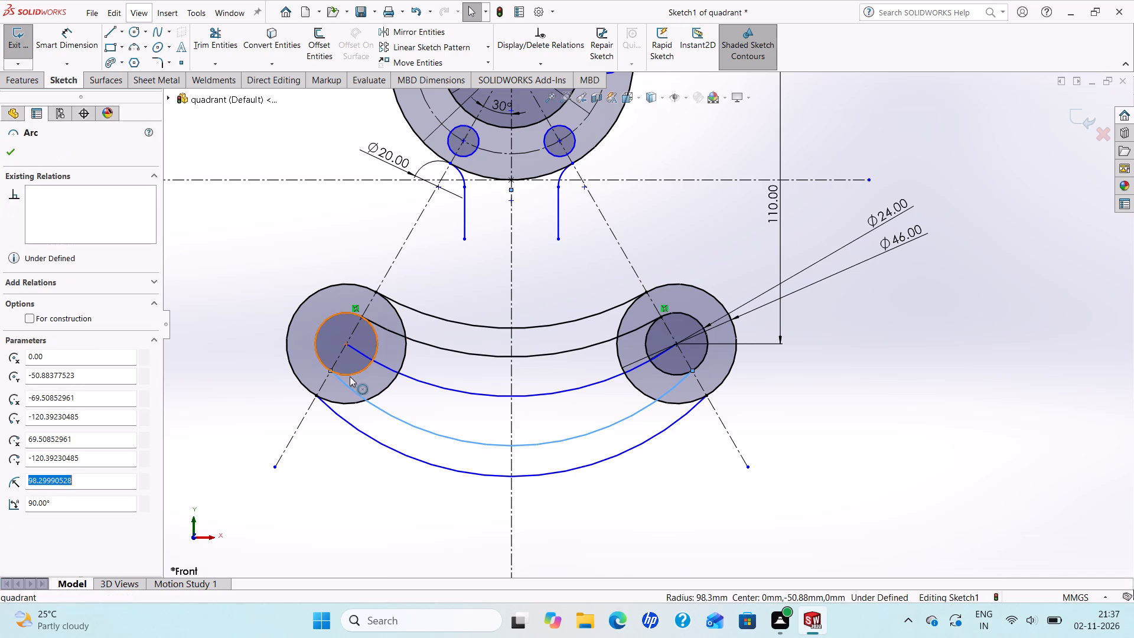
{"action": "left_click", "coordinate": [350, 375], "text": "ctrl"}
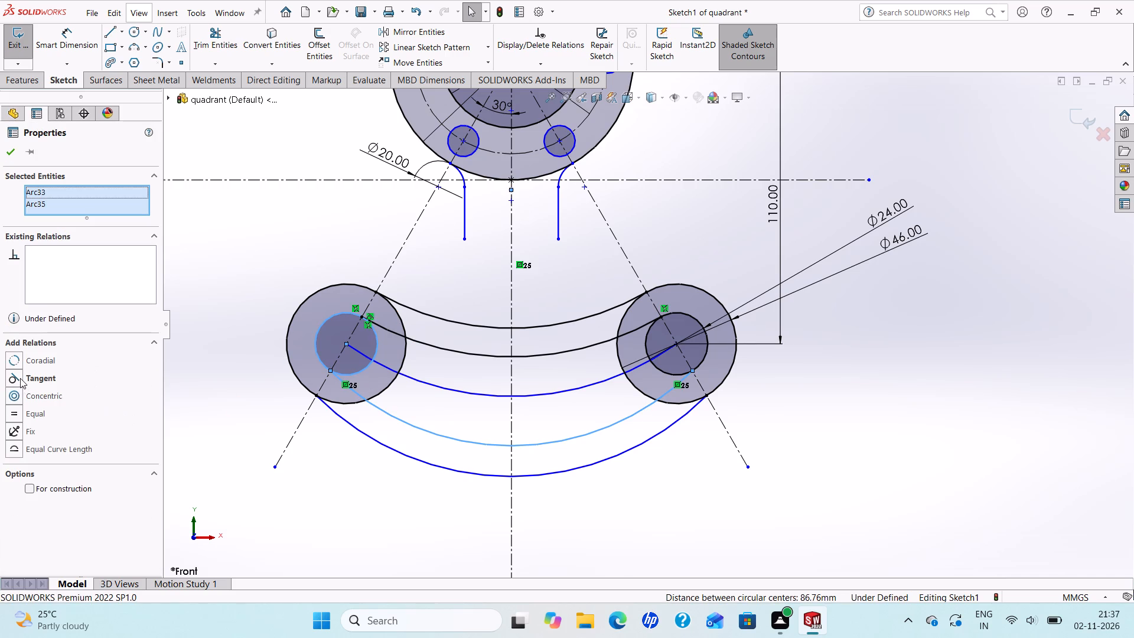
{"action": "left_click", "coordinate": [20, 378]}
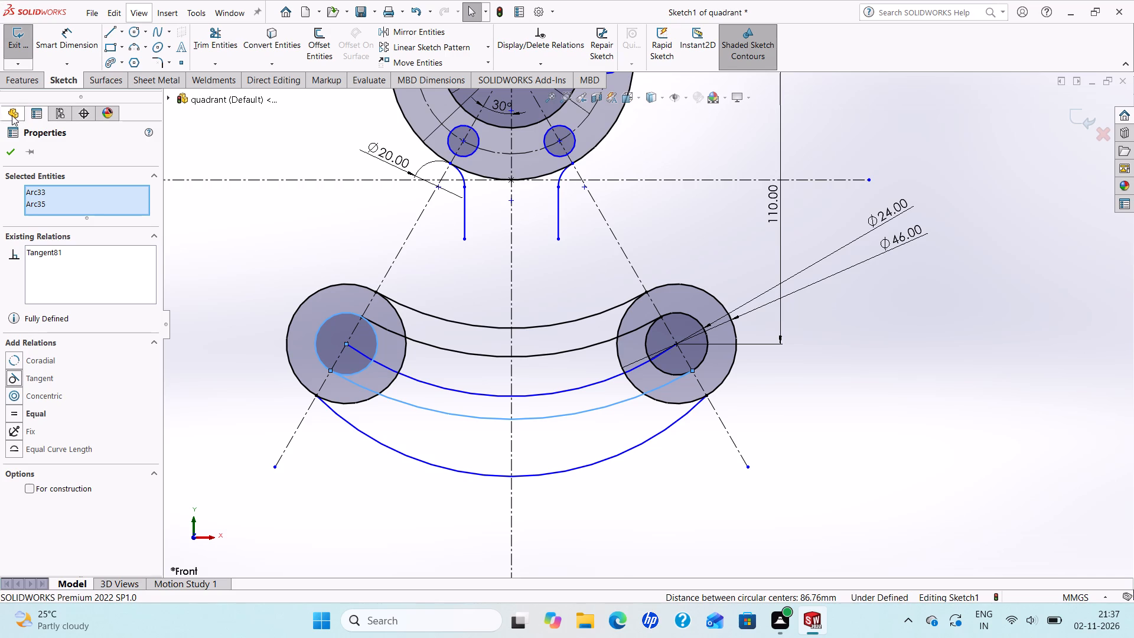
{"action": "left_click", "coordinate": [6, 153]}
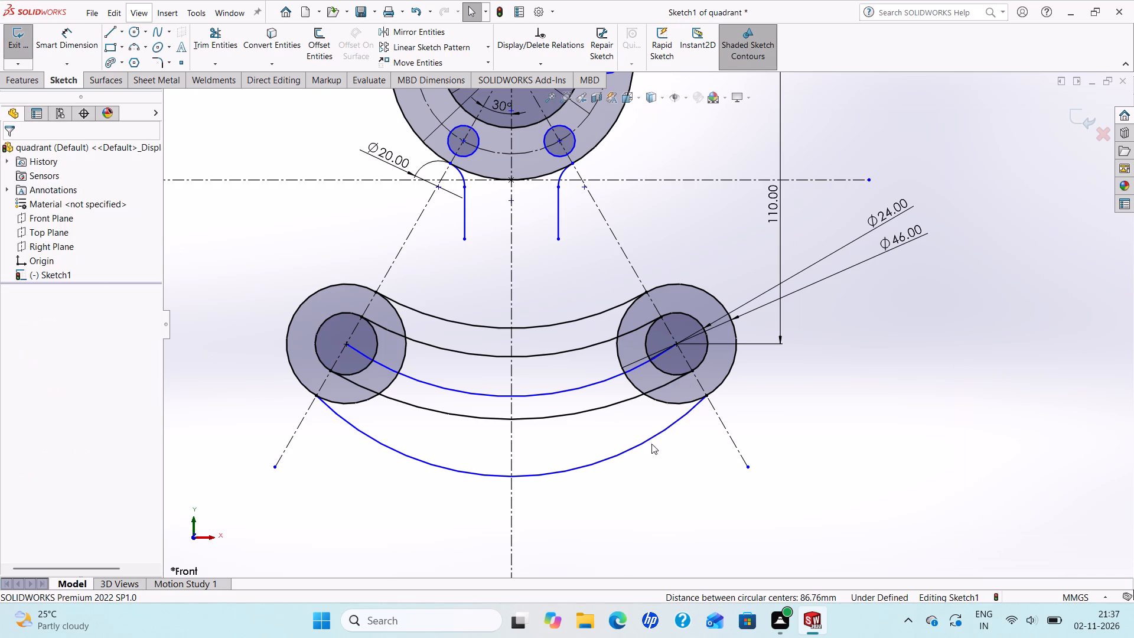
{"action": "left_click", "coordinate": [674, 380], "text": "ctrl"}
{"action": "left_click", "coordinate": [673, 374], "text": "ctrl"}
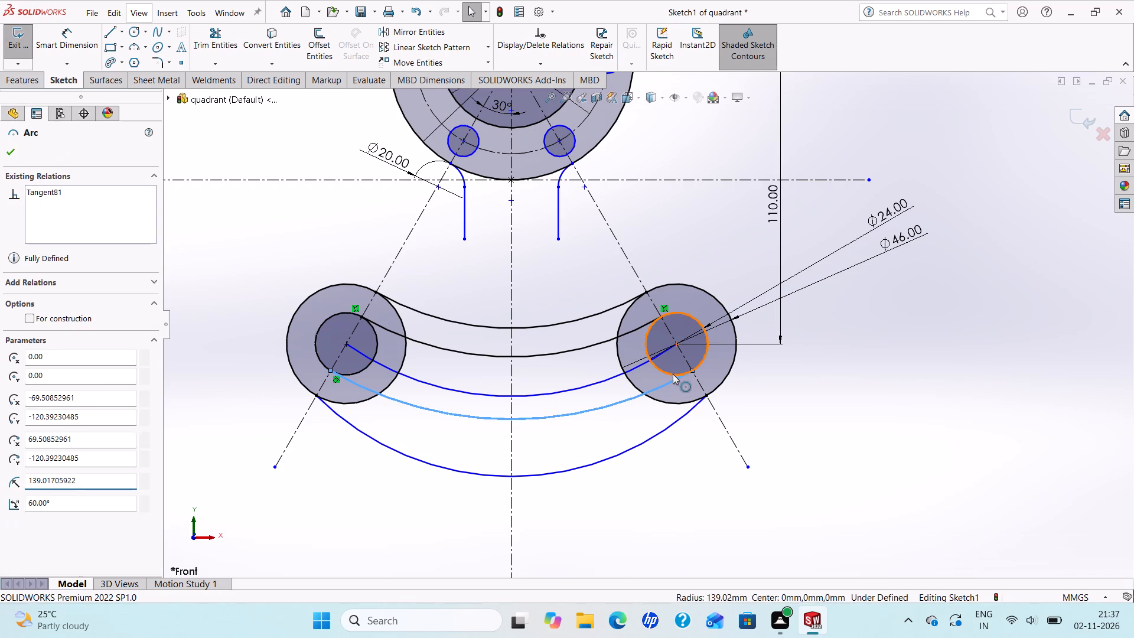
{"action": "left_click", "coordinate": [16, 374]}
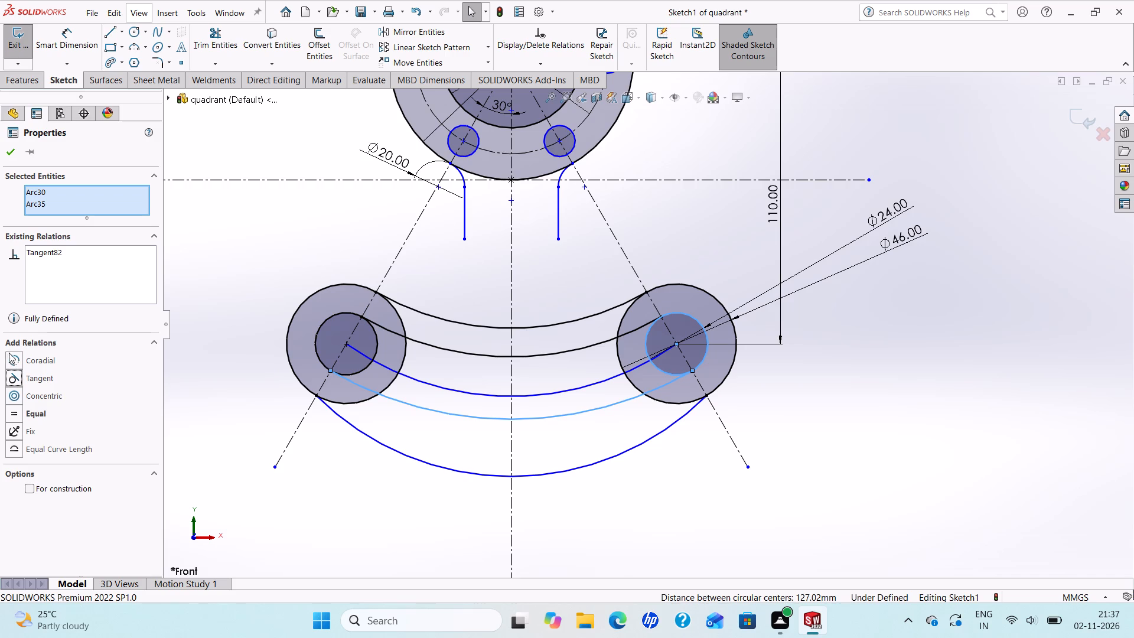
{"action": "left_click", "coordinate": [9, 154]}
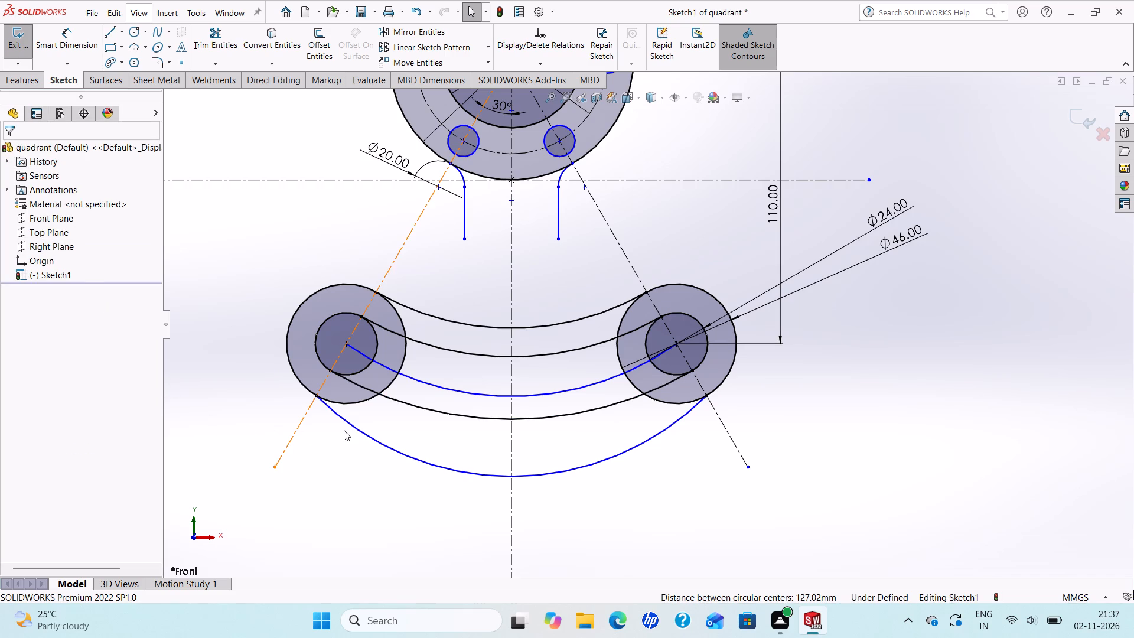
Make the lowermost connecting arc tangent to both 46 mm circles.
{"action": "left_click", "coordinate": [344, 423], "text": "ctrl"}
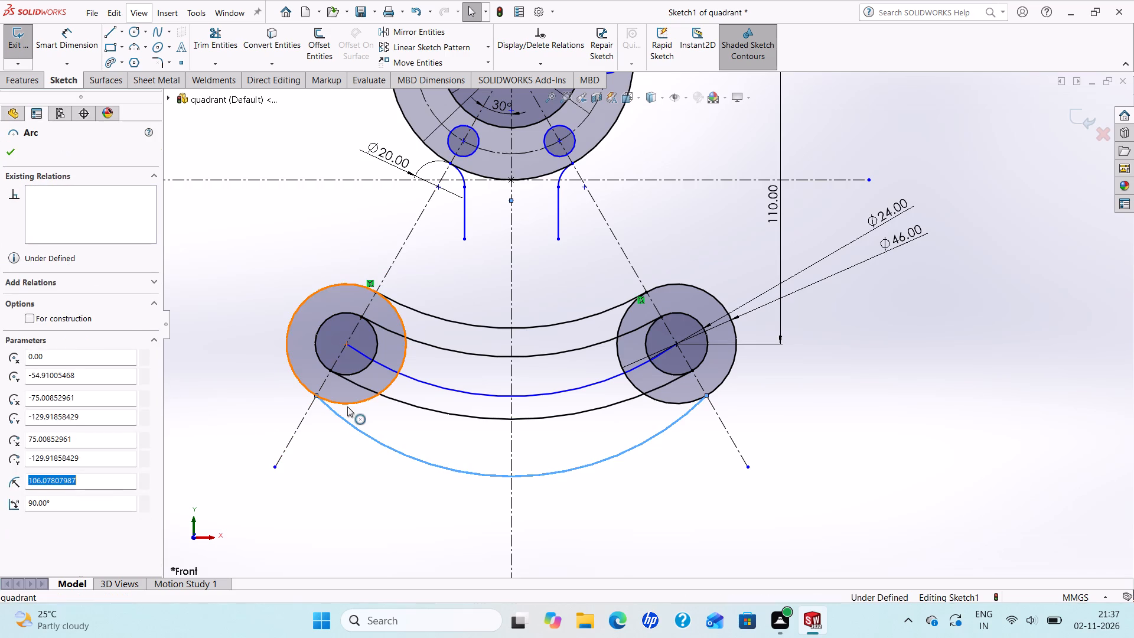
{"action": "left_click", "coordinate": [347, 406], "text": "ctrl"}
{"action": "left_click", "coordinate": [15, 380]}
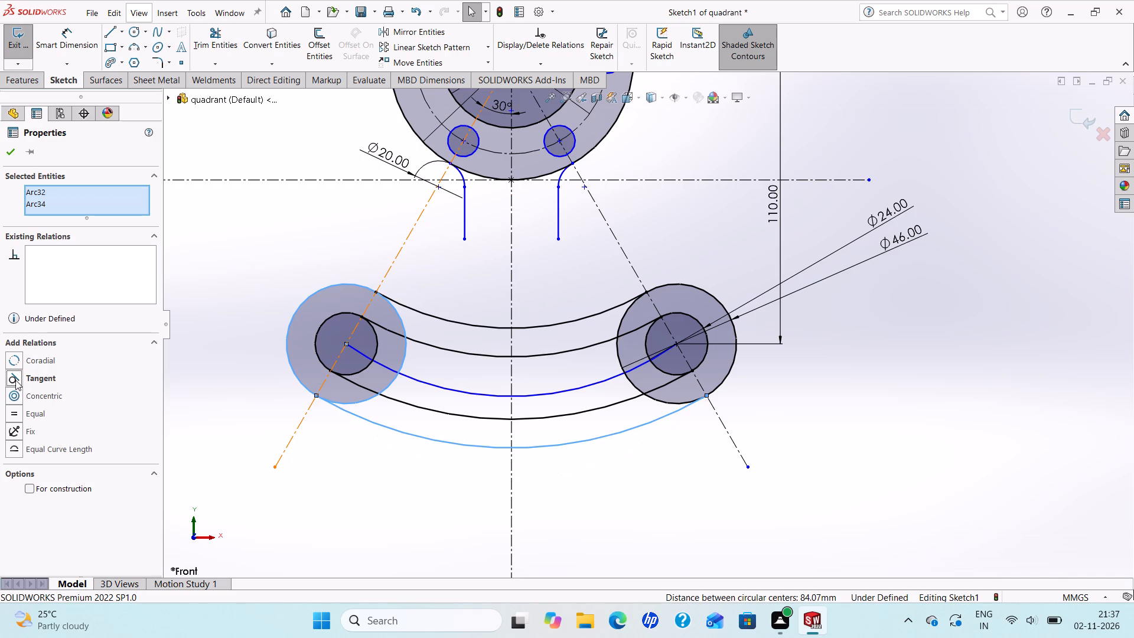
{"action": "left_click", "coordinate": [5, 145]}
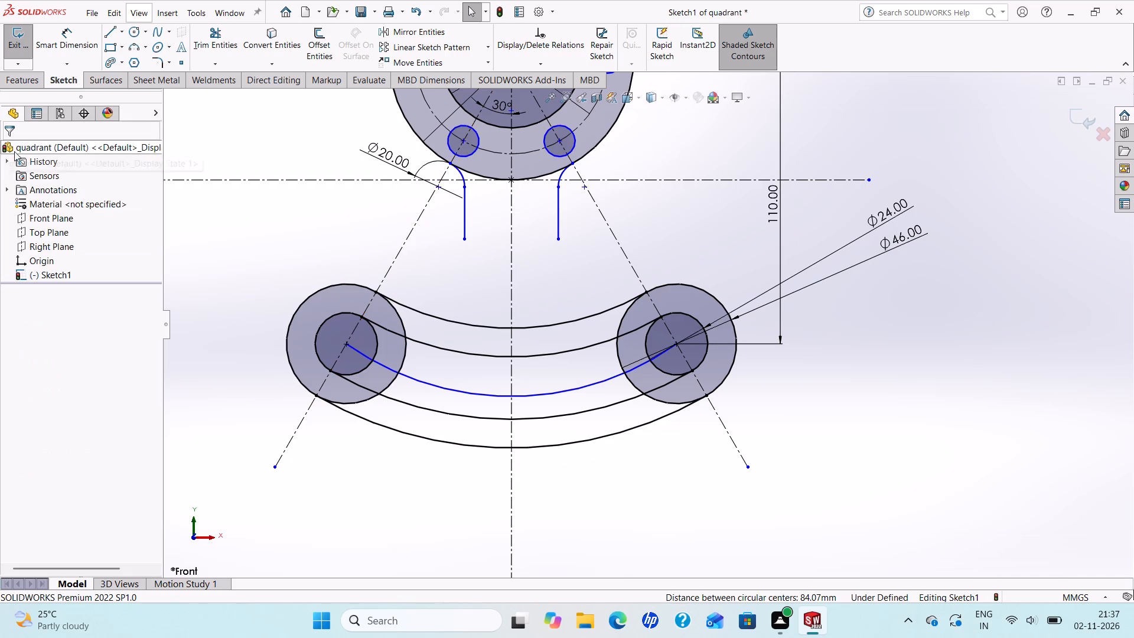
{"action": "left_click", "coordinate": [687, 407], "text": "ctrl"}
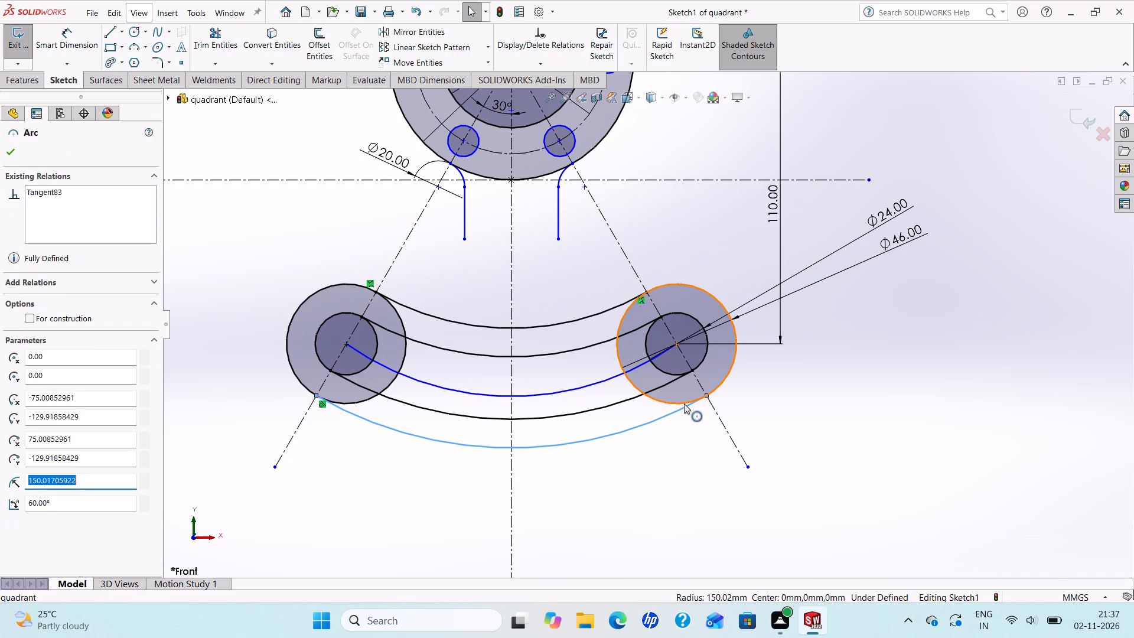
{"action": "left_click", "coordinate": [684, 403], "text": "ctrl"}
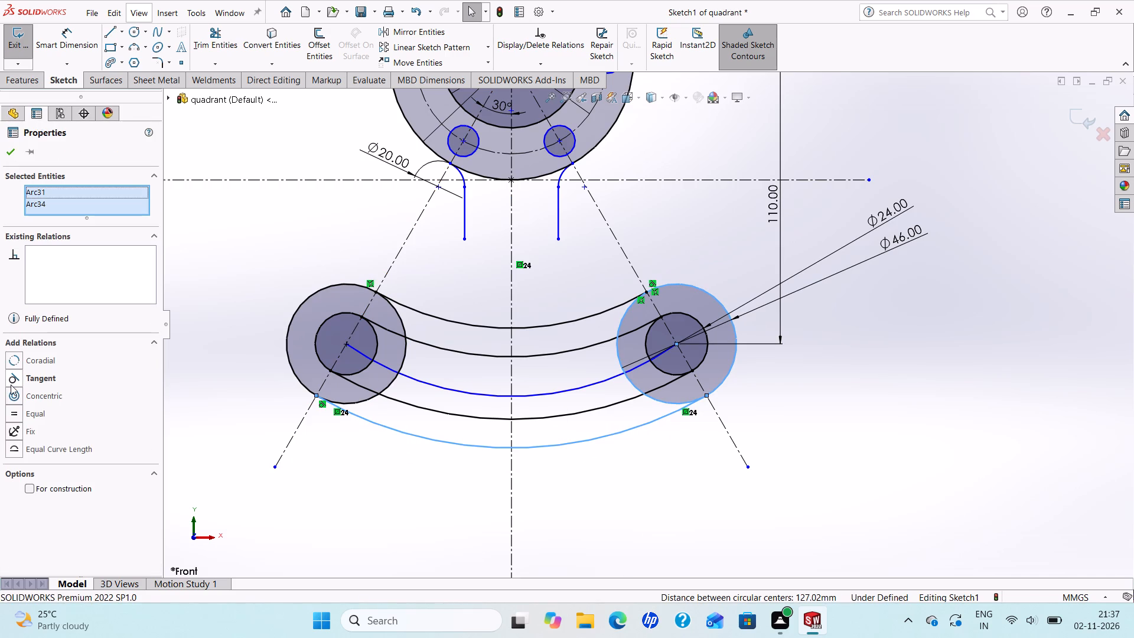
{"action": "left_click", "coordinate": [13, 380]}
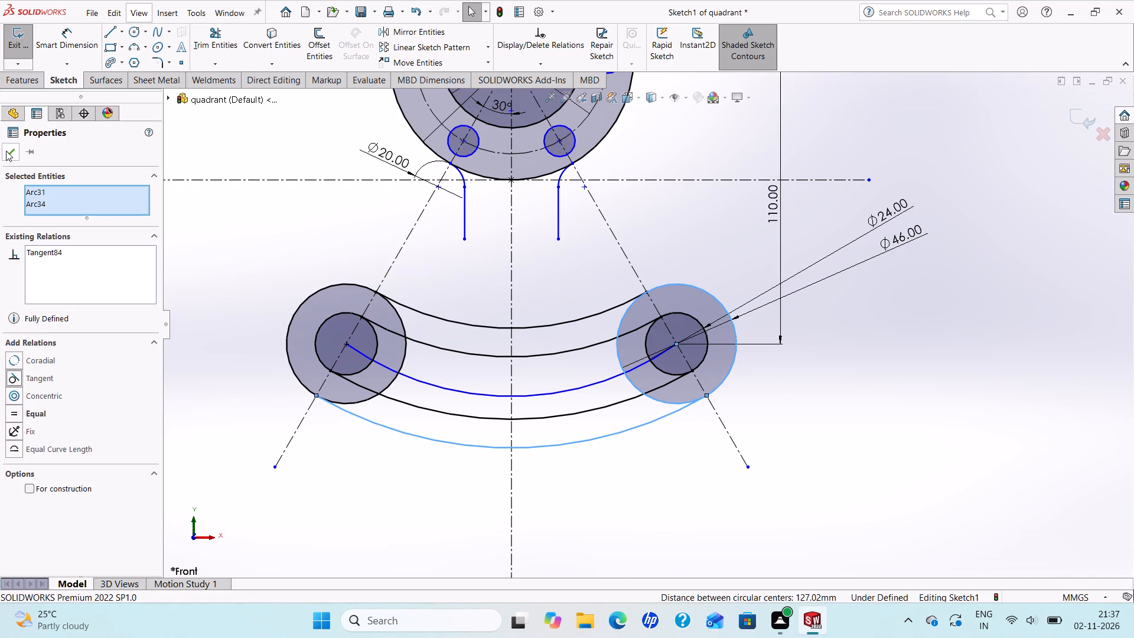
{"action": "left_click", "coordinate": [6, 151]}
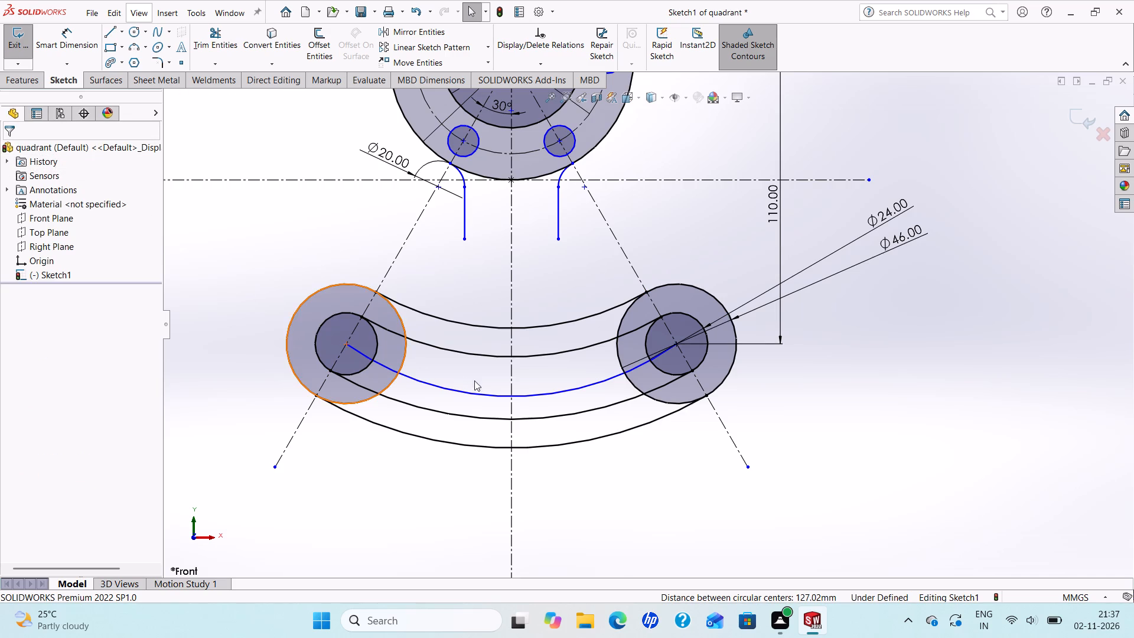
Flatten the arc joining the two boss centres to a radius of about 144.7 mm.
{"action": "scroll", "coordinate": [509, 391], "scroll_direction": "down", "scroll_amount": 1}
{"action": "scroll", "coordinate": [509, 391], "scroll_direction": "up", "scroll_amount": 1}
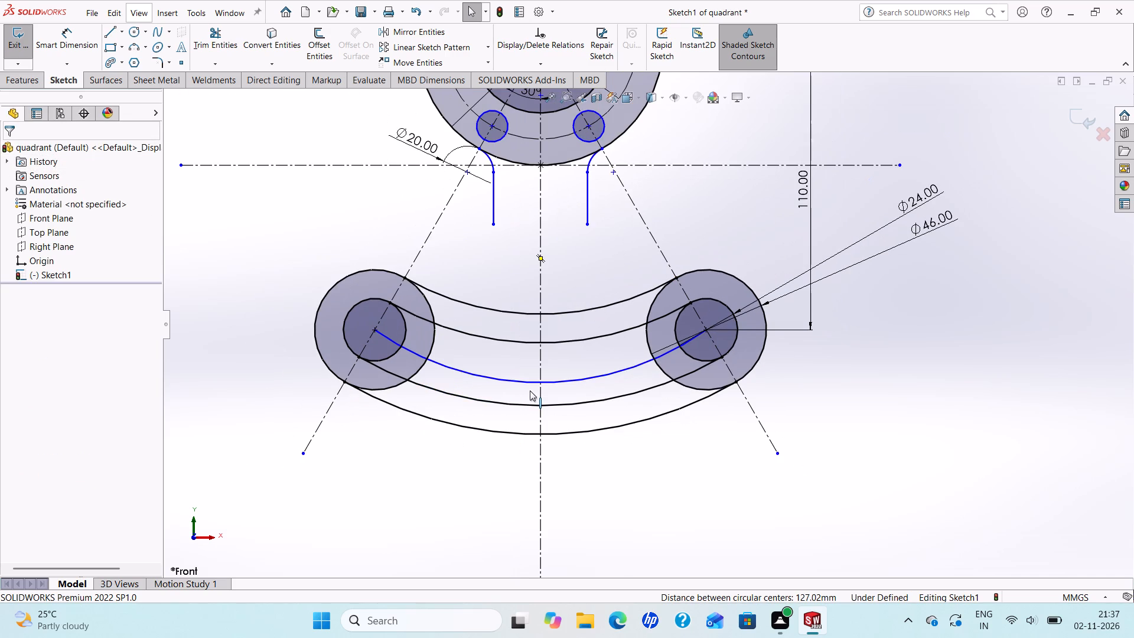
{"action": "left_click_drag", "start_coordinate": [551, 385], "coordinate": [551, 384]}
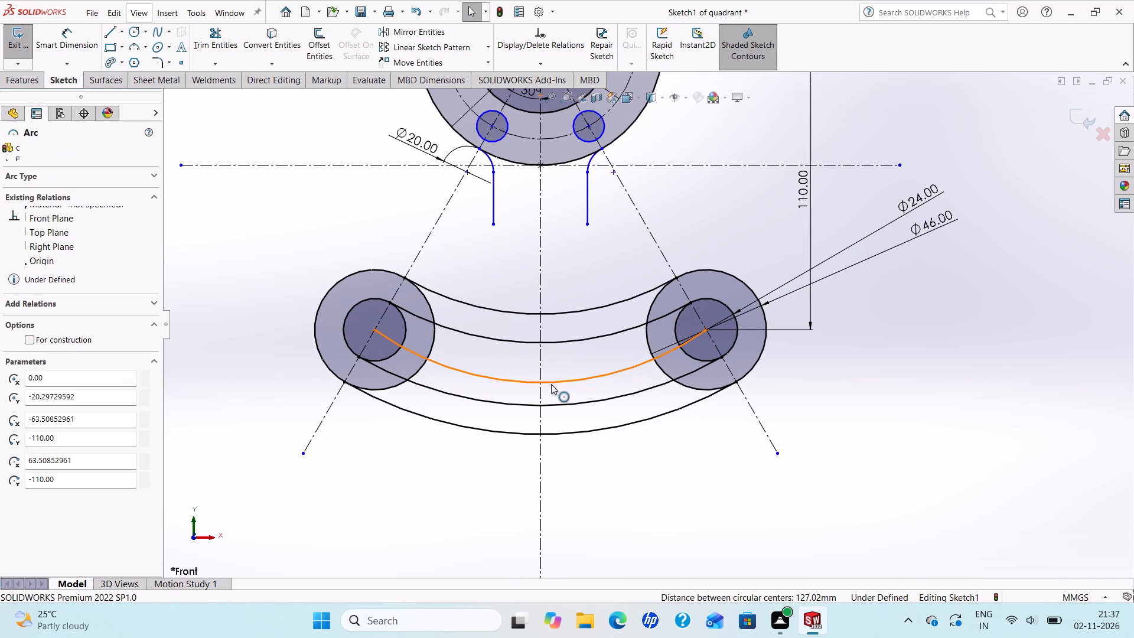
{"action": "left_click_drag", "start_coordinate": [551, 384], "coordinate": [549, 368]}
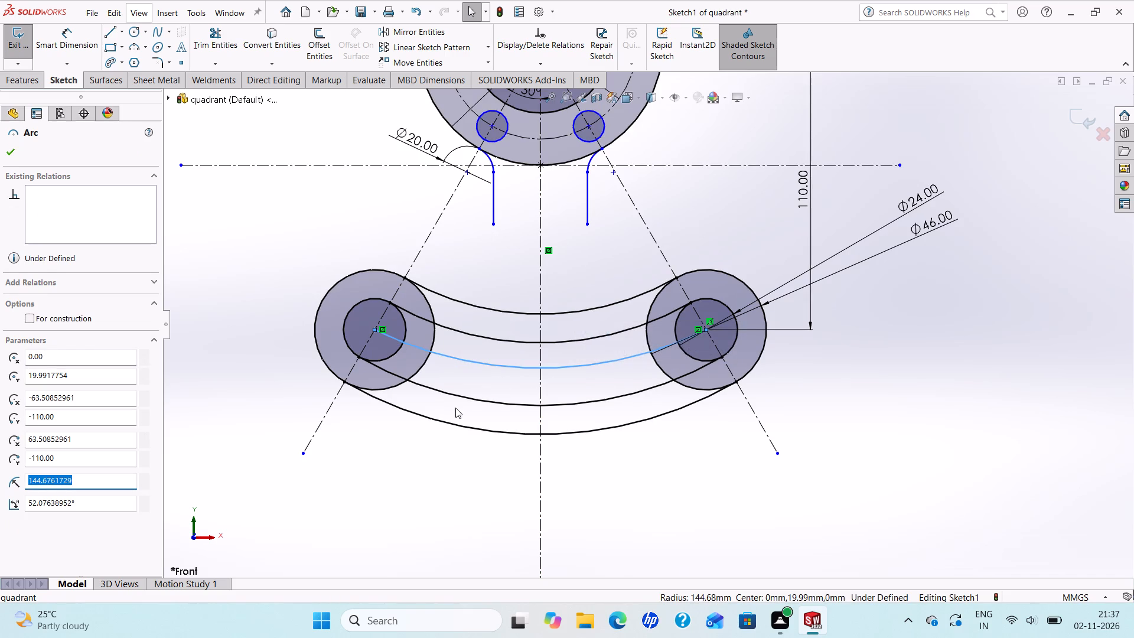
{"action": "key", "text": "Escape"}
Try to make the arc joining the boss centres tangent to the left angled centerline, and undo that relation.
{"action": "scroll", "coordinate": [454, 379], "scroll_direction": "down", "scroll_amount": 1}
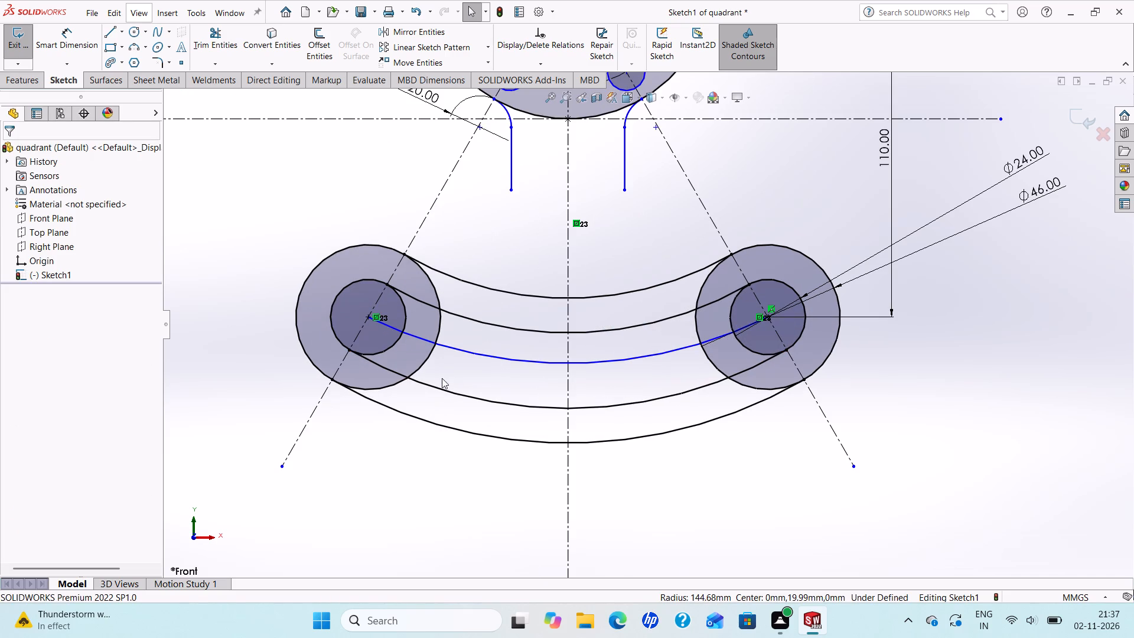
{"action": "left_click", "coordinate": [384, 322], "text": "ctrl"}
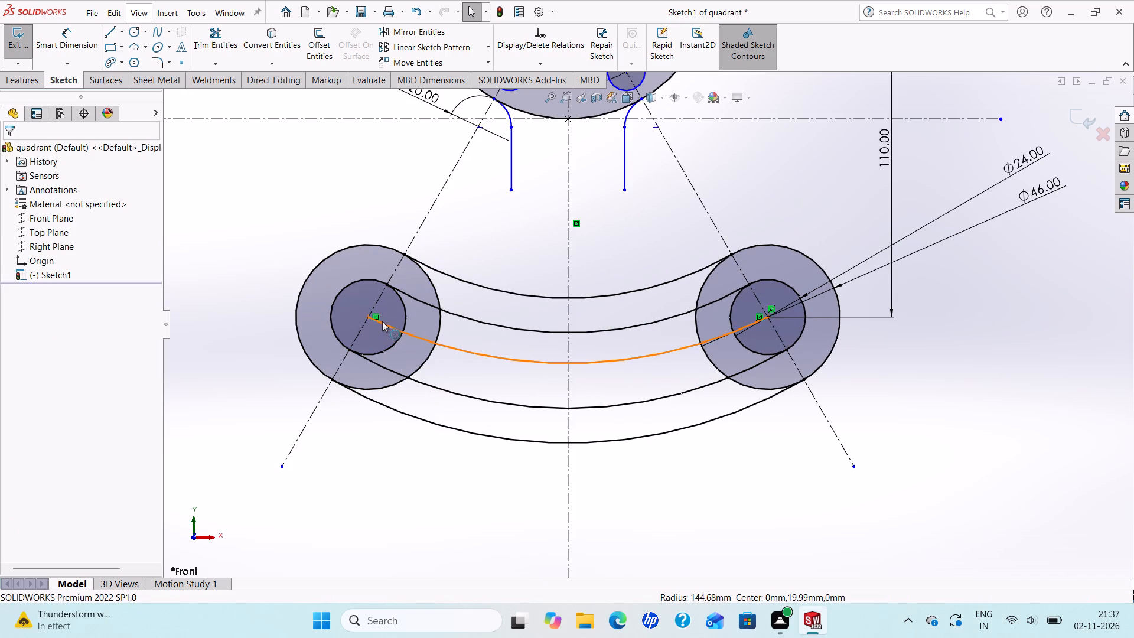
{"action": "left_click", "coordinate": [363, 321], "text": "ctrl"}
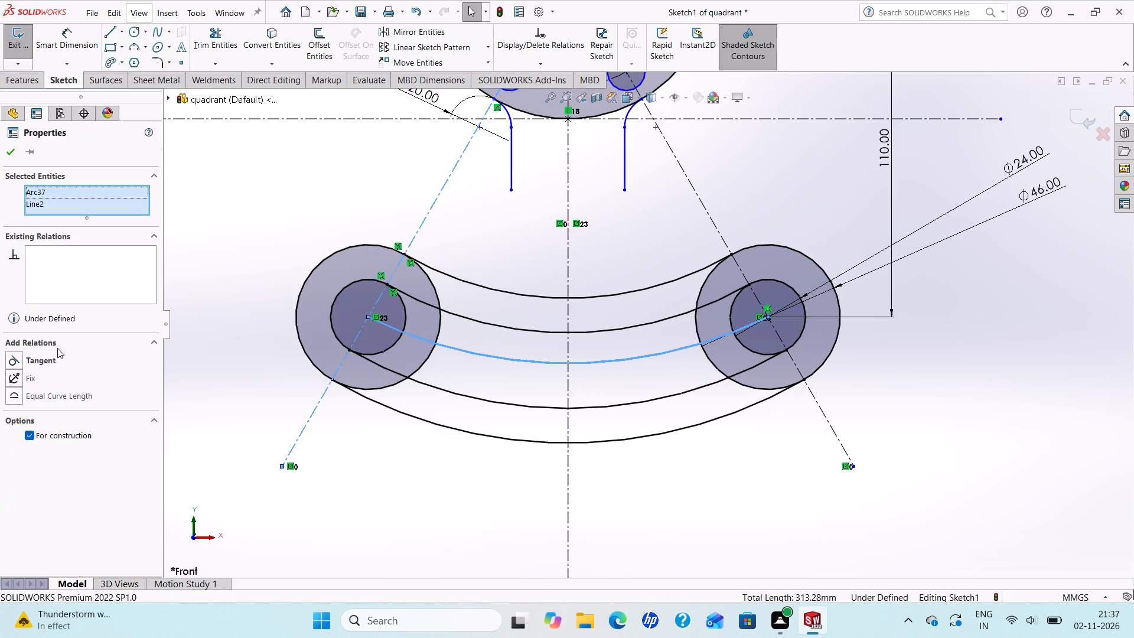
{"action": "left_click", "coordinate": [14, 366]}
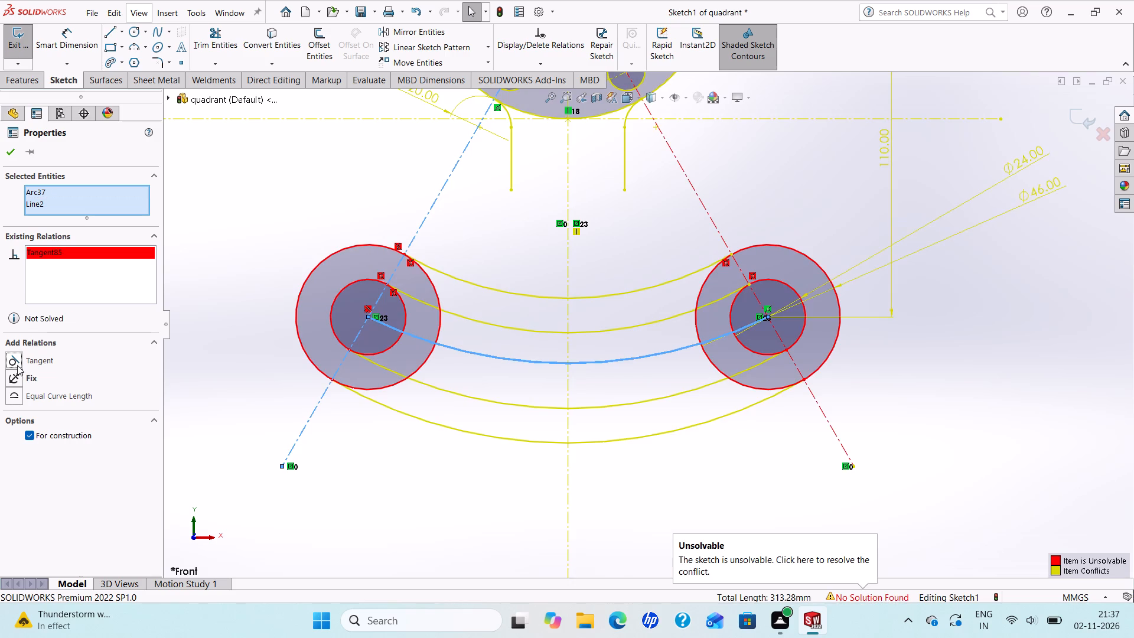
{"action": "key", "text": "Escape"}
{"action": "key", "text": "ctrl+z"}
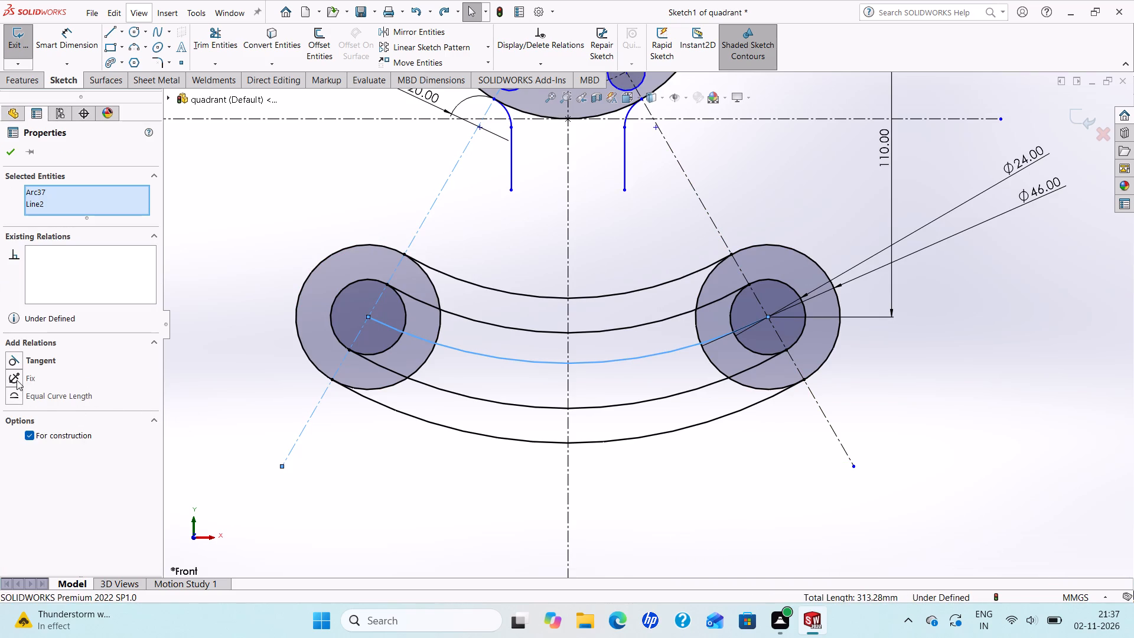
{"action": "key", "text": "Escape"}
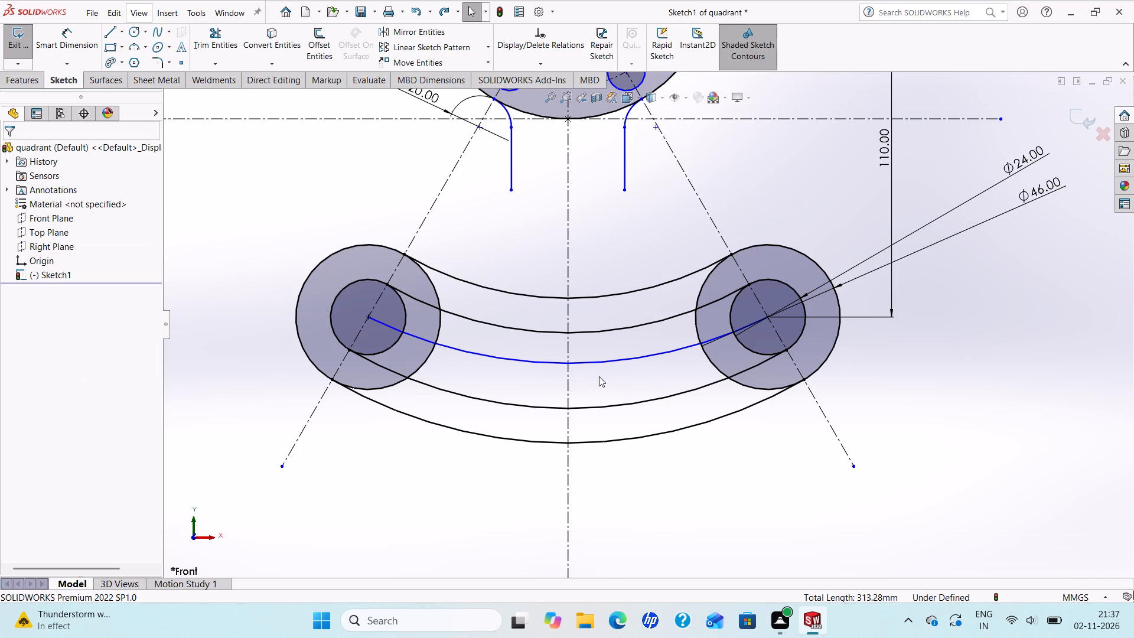
Reshape the arc joining the two boss centres to a deeper curve of about 118.5 mm radius.
{"action": "left_click_drag", "start_coordinate": [594, 361], "coordinate": [592, 368]}
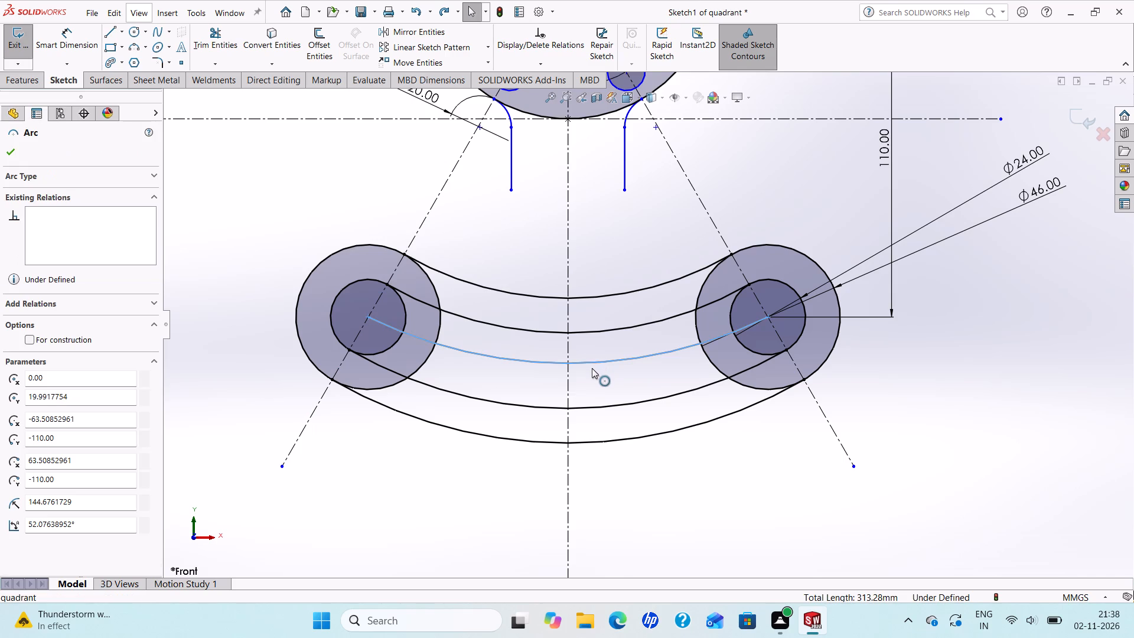
{"action": "left_click_drag", "start_coordinate": [592, 368], "coordinate": [589, 375]}
{"action": "key", "text": "Escape"}
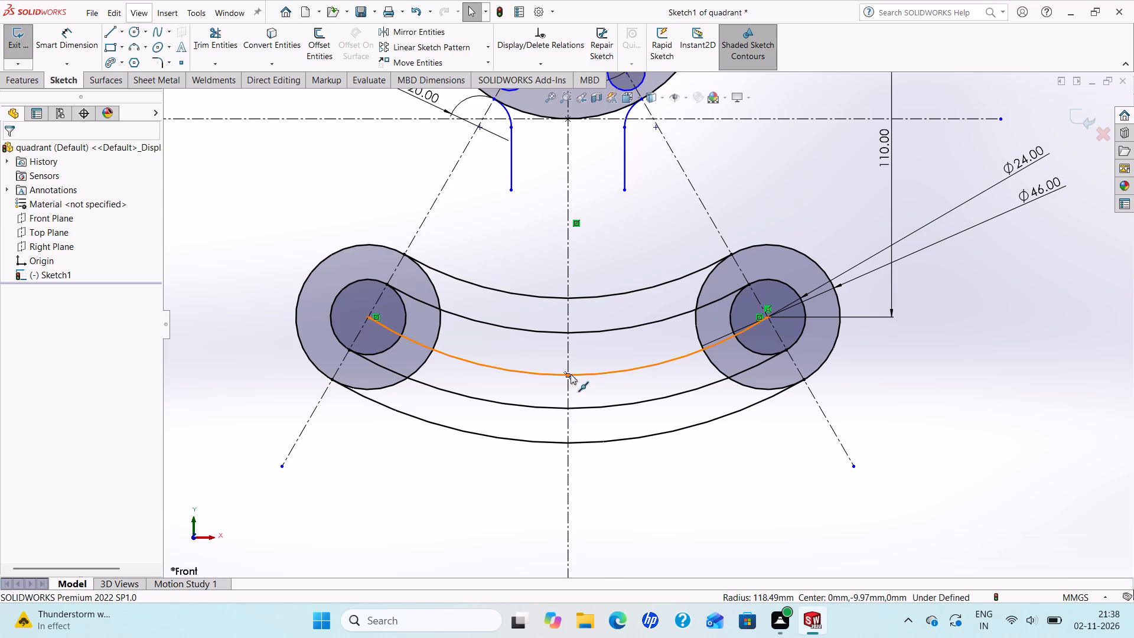
Make the midpoint of the arc joining the boss centres coincident with the vertical centerline.
{"action": "left_click", "coordinate": [569, 374], "text": "ctrl"}
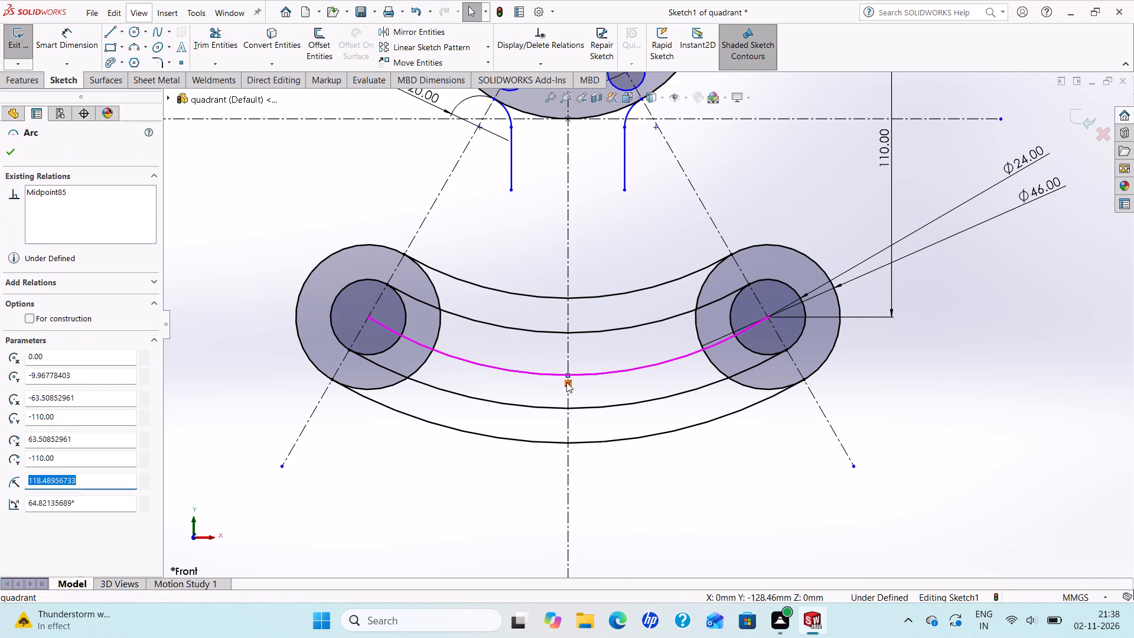
{"action": "left_click", "coordinate": [567, 396], "text": "ctrl"}
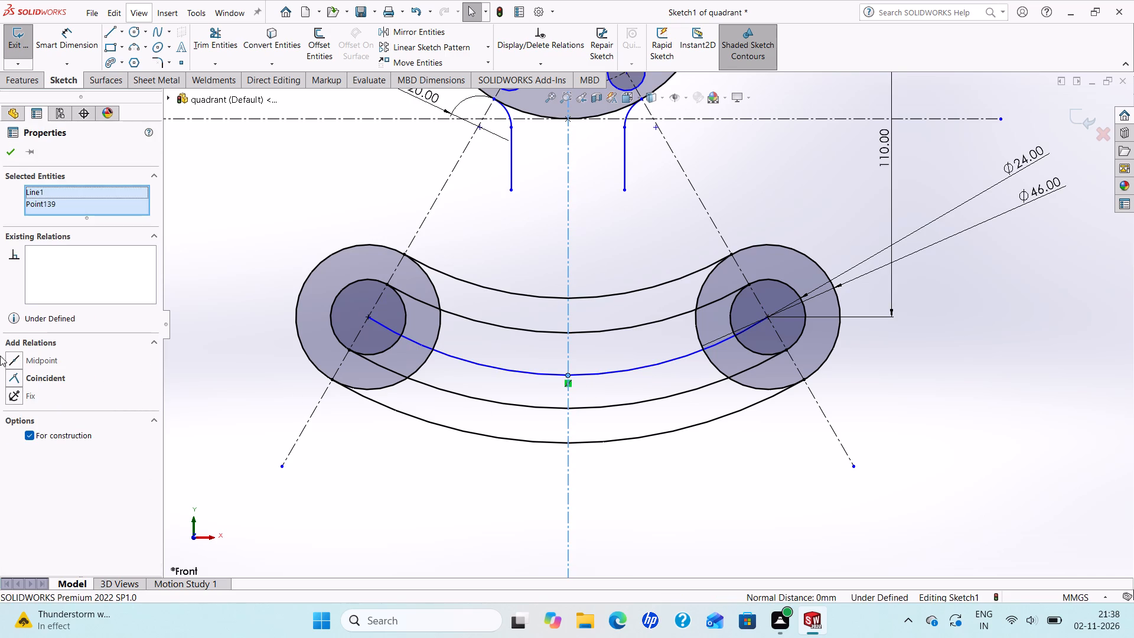
{"action": "left_click", "coordinate": [14, 373]}
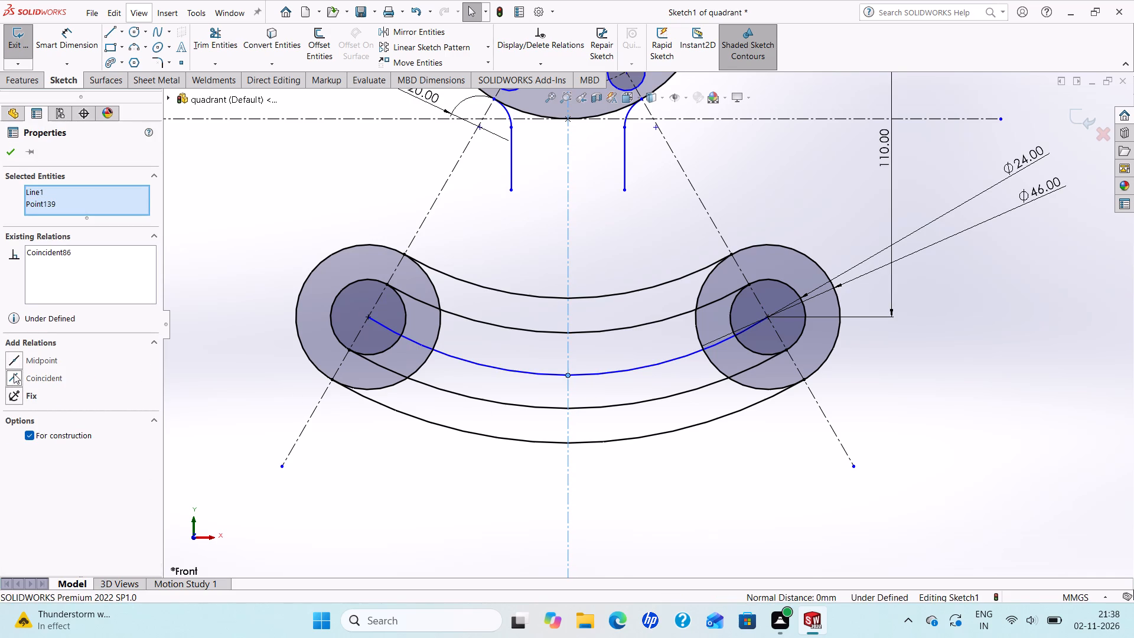
{"action": "left_click", "coordinate": [12, 151]}
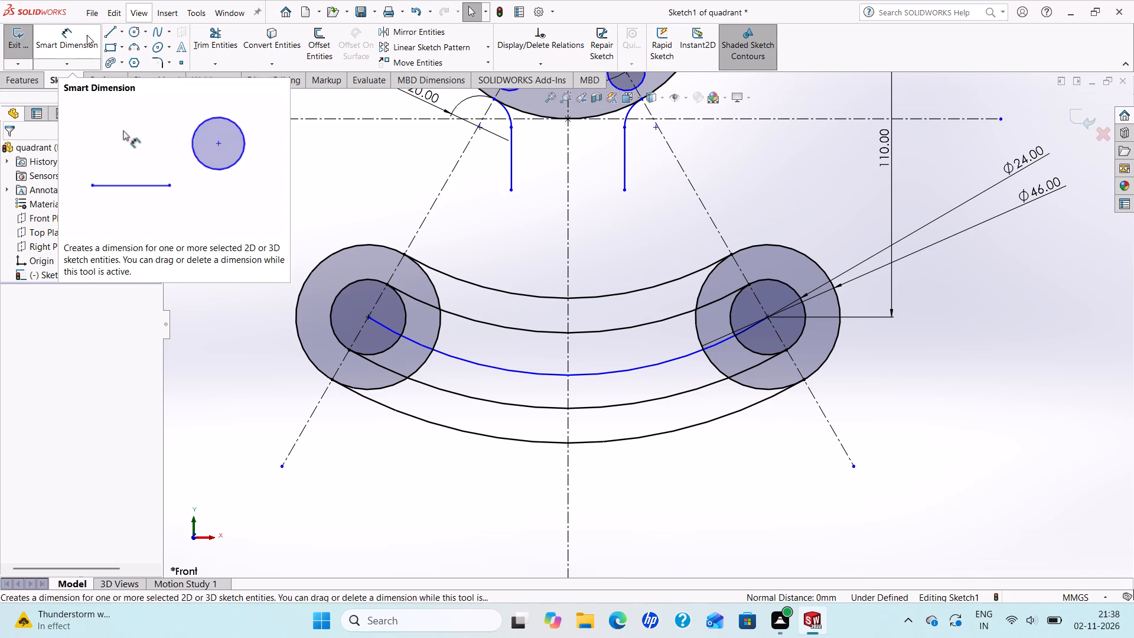
Trim away the inner side of the left 46 mm circle between the uppermost and lowermost connecting arcs.
{"action": "left_click", "coordinate": [221, 43]}
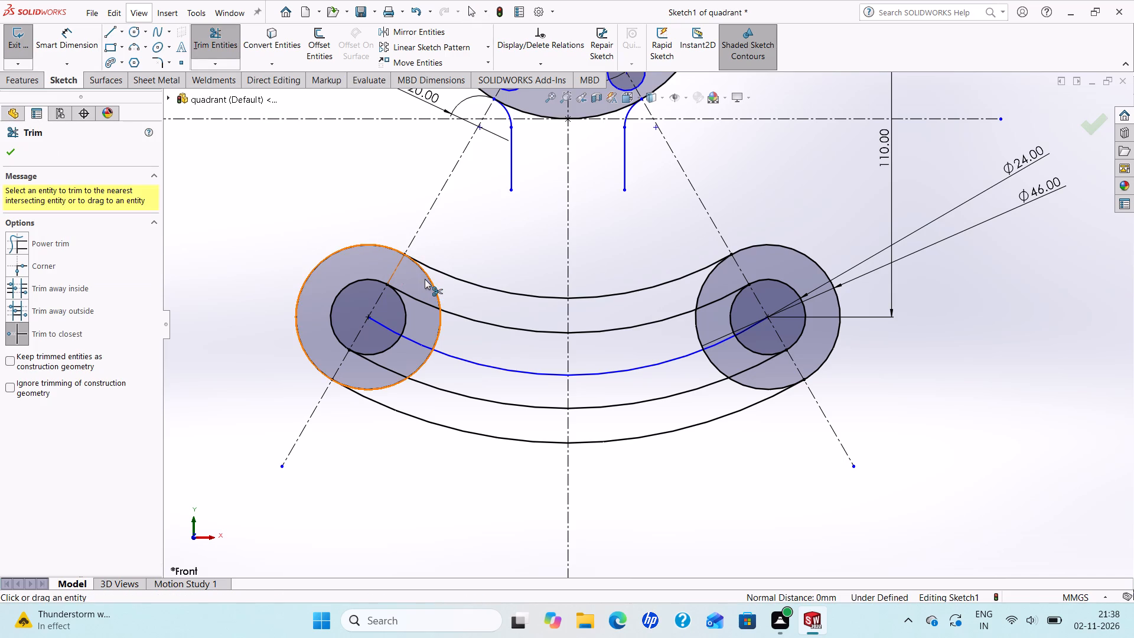
{"action": "left_click", "coordinate": [432, 283]}
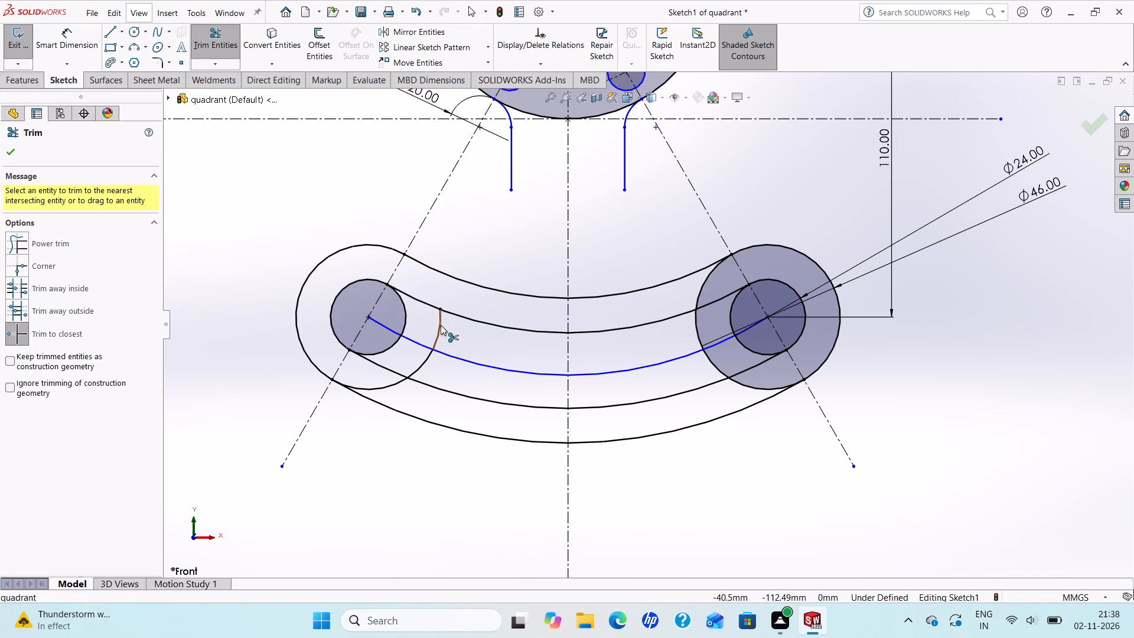
{"action": "left_click", "coordinate": [439, 323]}
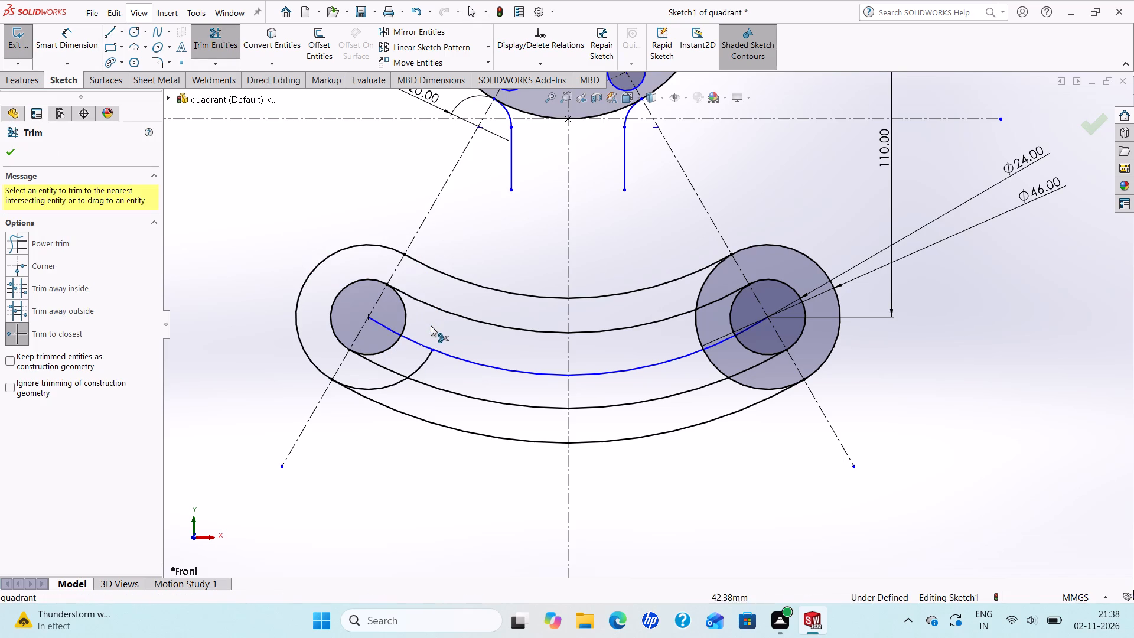
{"action": "left_click", "coordinate": [422, 363]}
{"action": "left_click", "coordinate": [392, 382]}
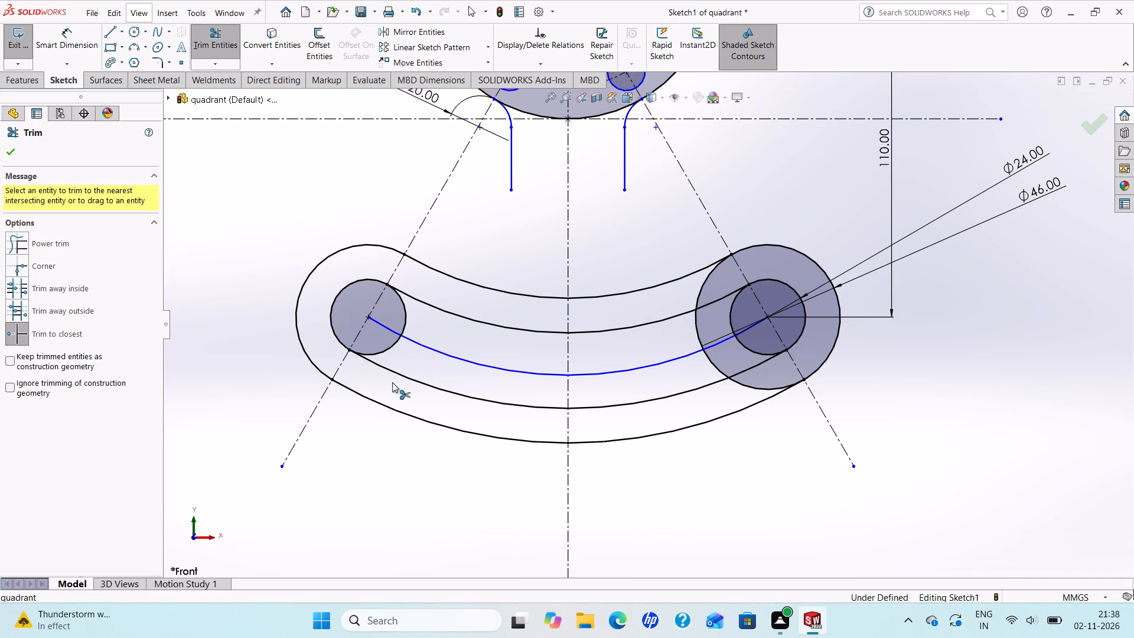
Trim away the inner side of the right 46 mm circle between the uppermost and lowermost connecting arcs.
{"action": "left_click", "coordinate": [761, 387]}
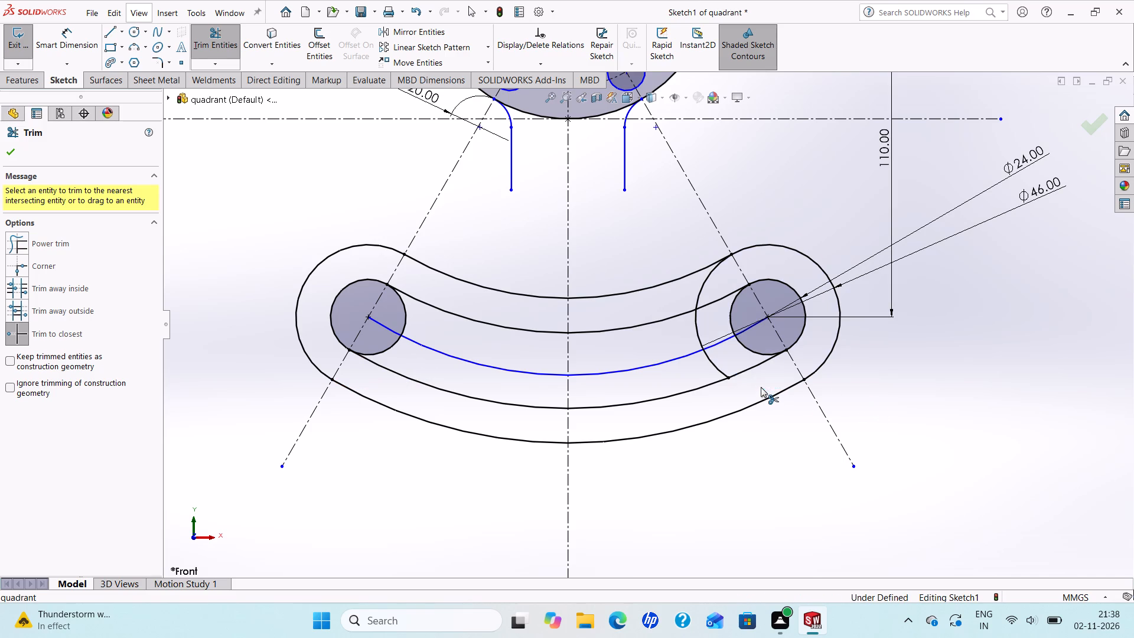
{"action": "left_click", "coordinate": [713, 363]}
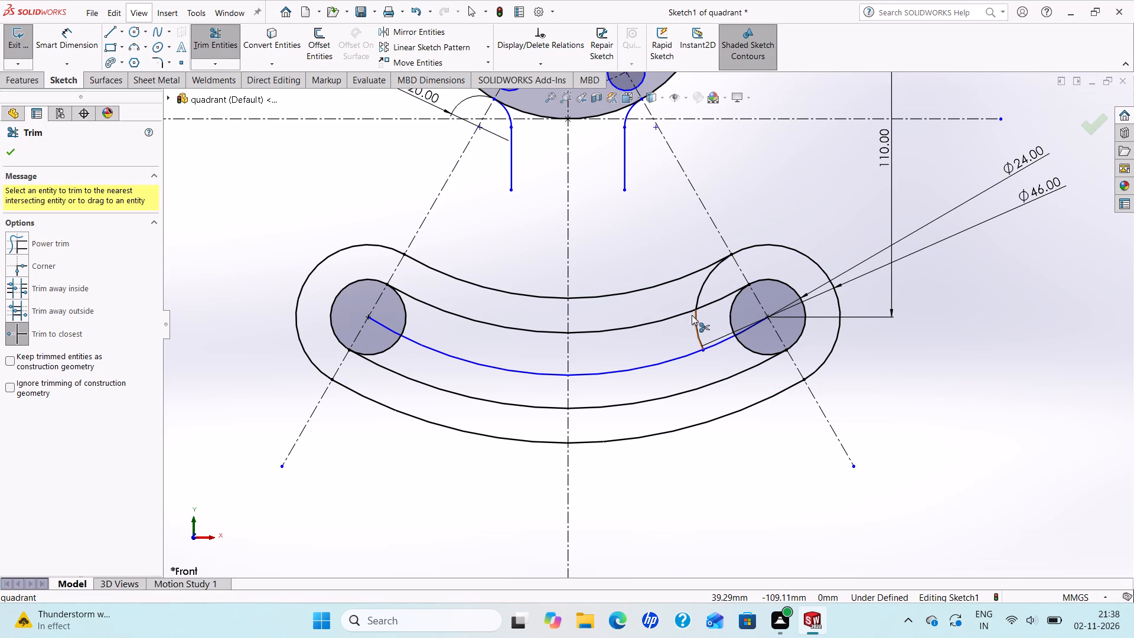
{"action": "left_click", "coordinate": [695, 322]}
{"action": "left_click", "coordinate": [700, 288]}
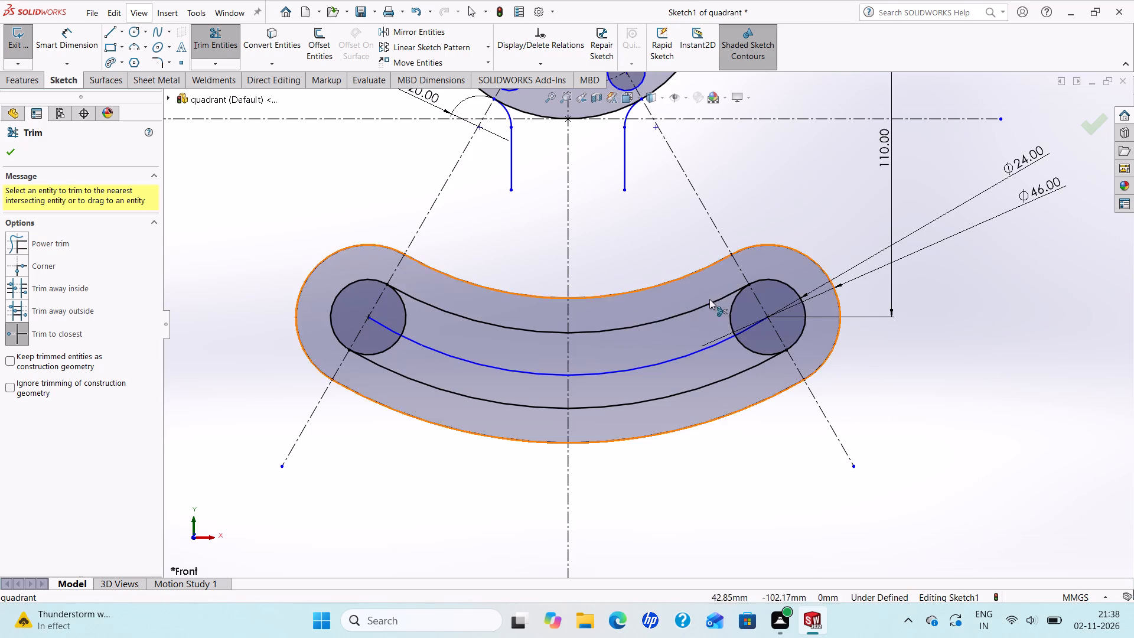
Trim away the inner sides of both 24 mm circles between the two inner connecting arcs, leaving a closed curved slot.
{"action": "left_click", "coordinate": [731, 310]}
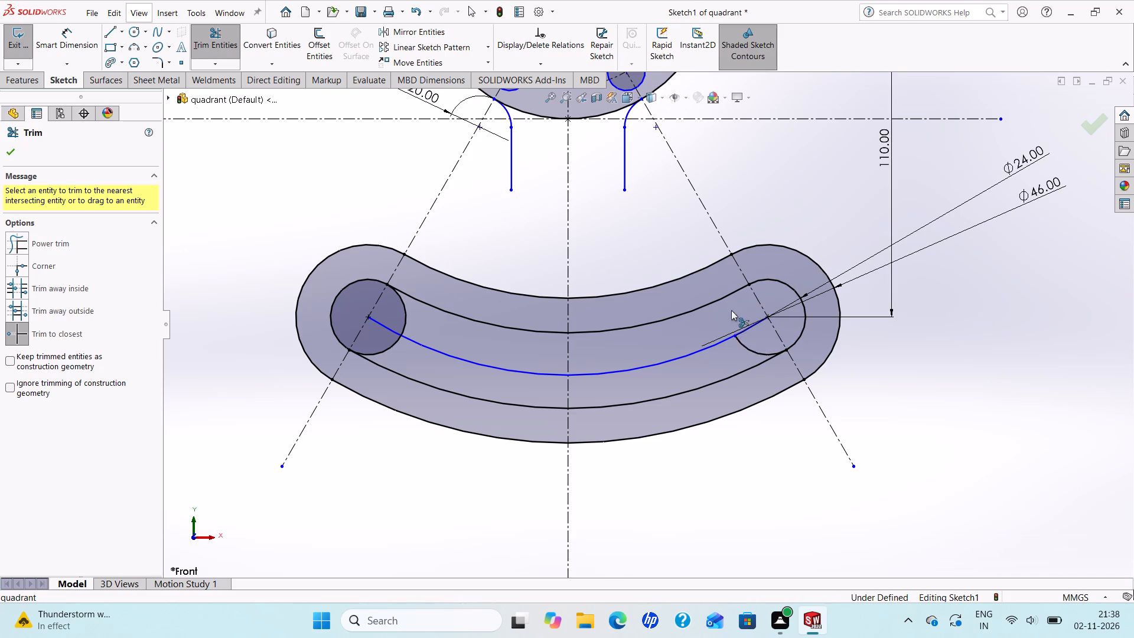
{"action": "left_click", "coordinate": [746, 344]}
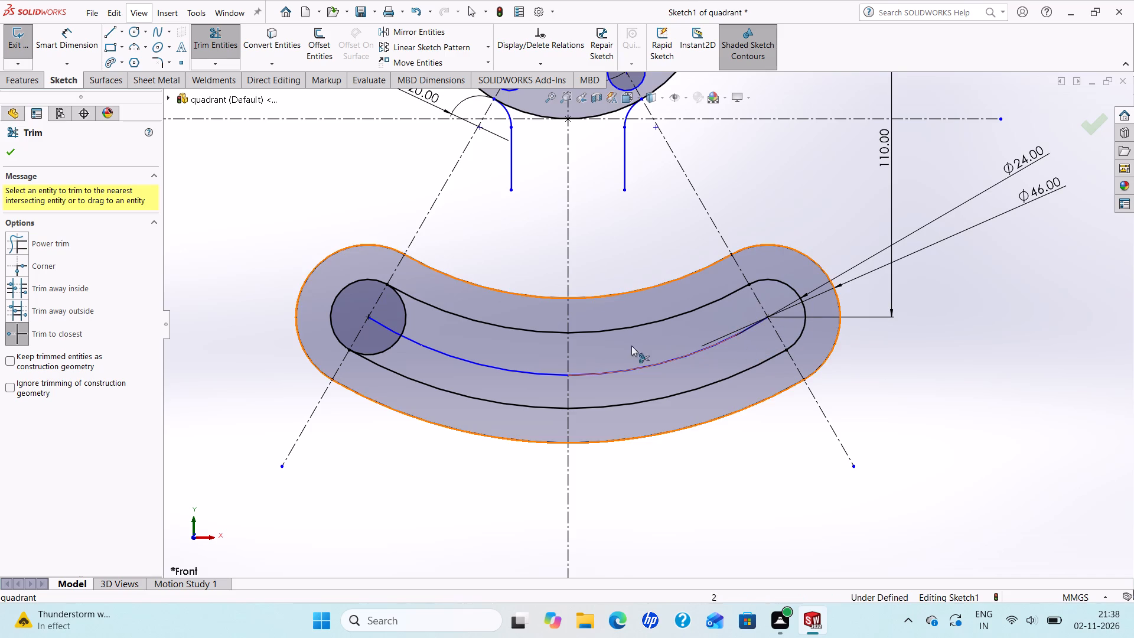
{"action": "left_click", "coordinate": [404, 313]}
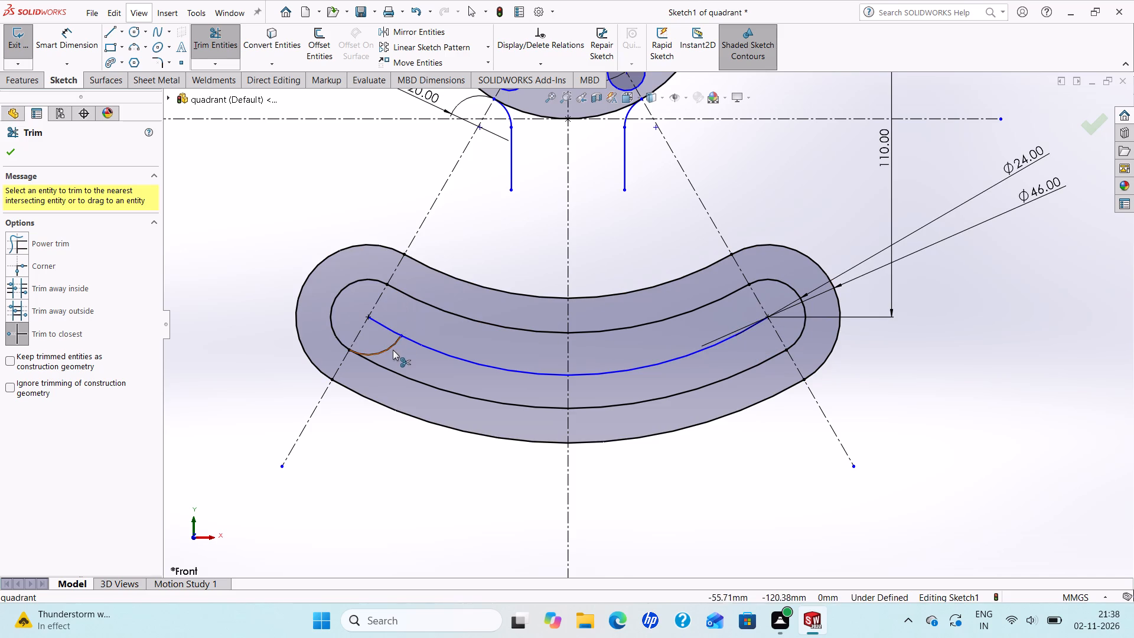
{"action": "left_click", "coordinate": [390, 348]}
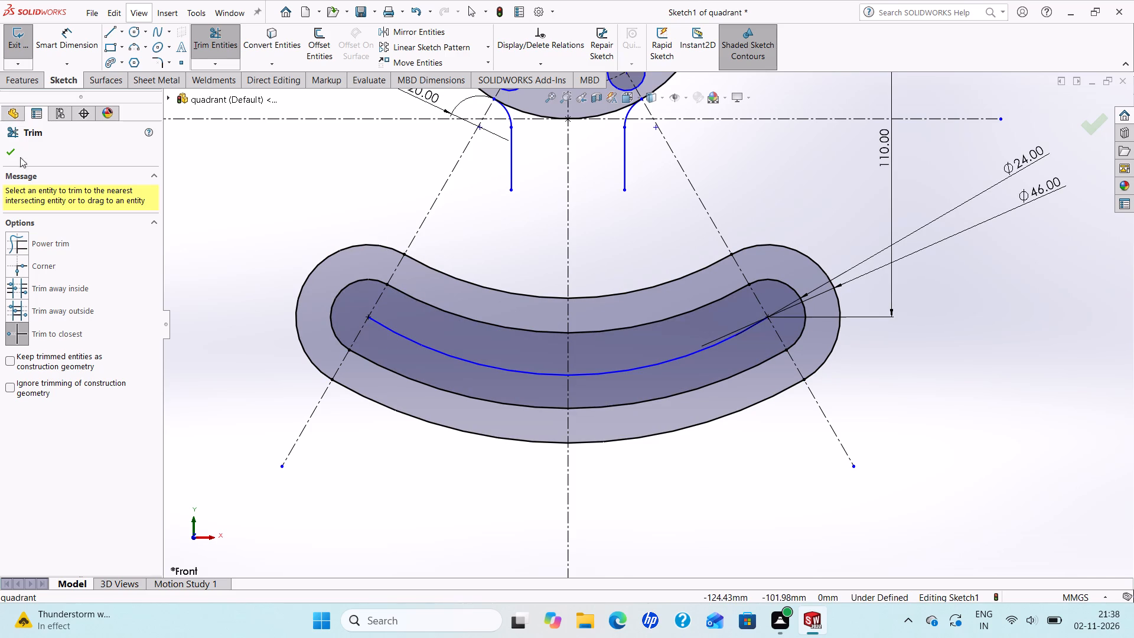
{"action": "left_click", "coordinate": [16, 152]}
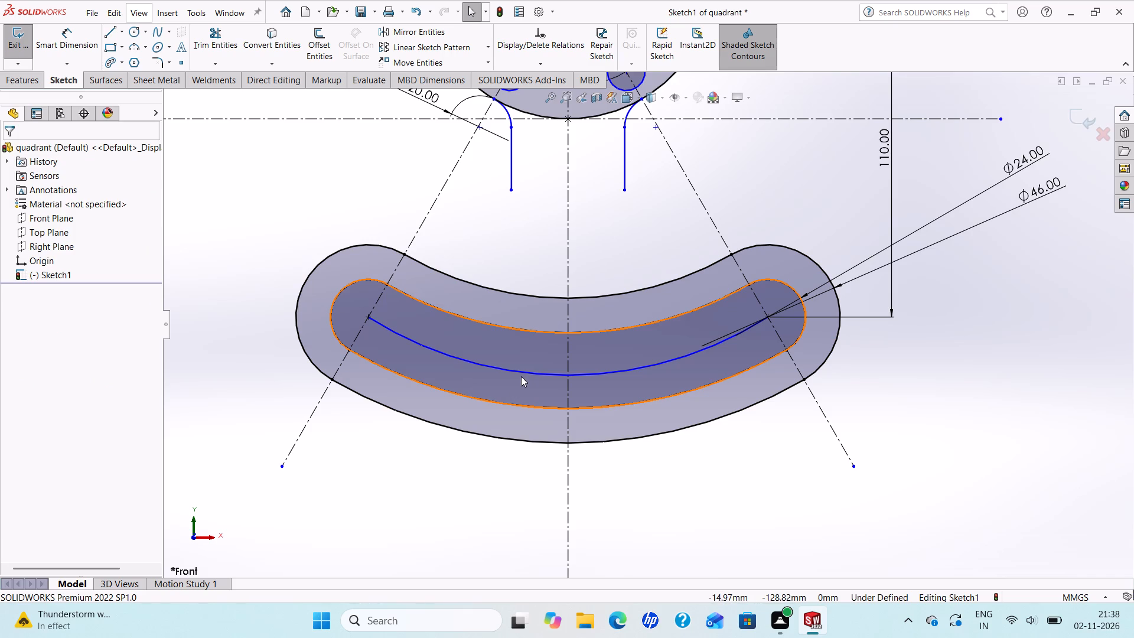
Convert the arc joining the two boss centres to construction geometry.
{"action": "left_click", "coordinate": [521, 375]}
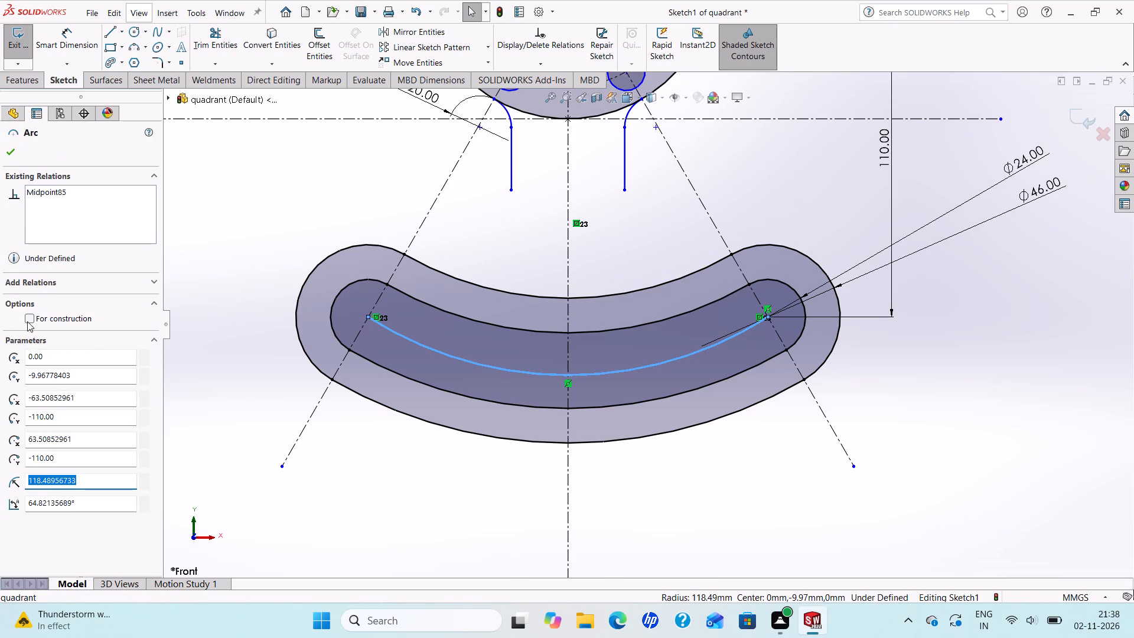
{"action": "left_click", "coordinate": [27, 321]}
{"action": "left_click", "coordinate": [9, 153]}
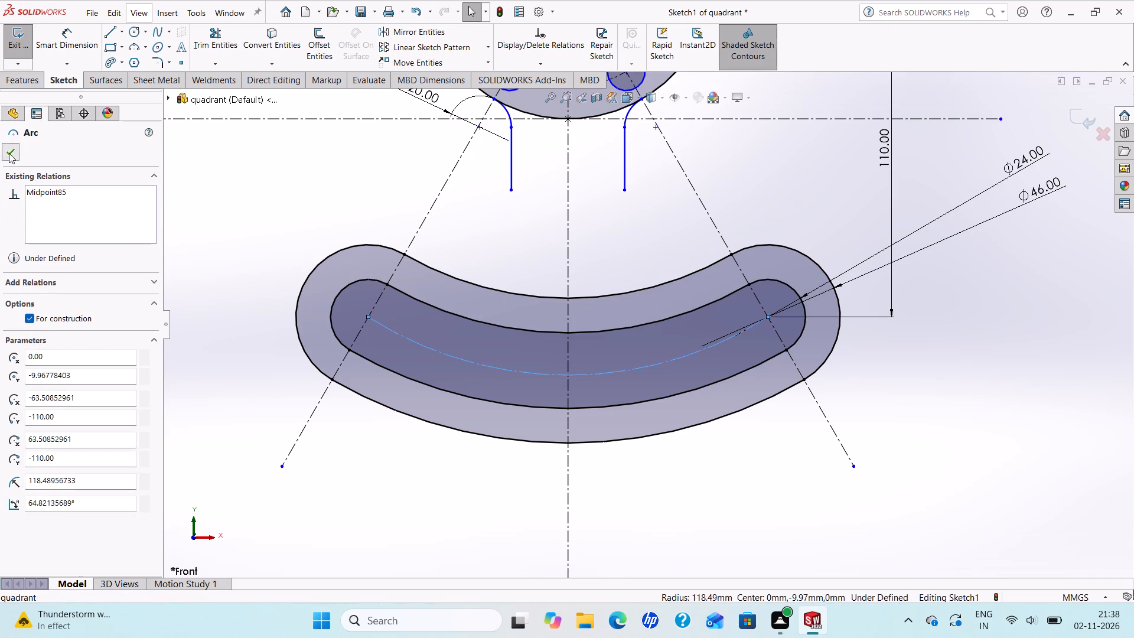
Lengthen the mirrored vertical lines below the flange to about 56 mm, extending them just past the uppermost connecting arc.
{"action": "scroll", "coordinate": [396, 248], "scroll_direction": "up", "scroll_amount": 3}
{"action": "scroll", "coordinate": [650, 238], "scroll_direction": "down", "scroll_amount": 1}
{"action": "scroll", "coordinate": [650, 237], "scroll_direction": "up", "scroll_amount": 1}
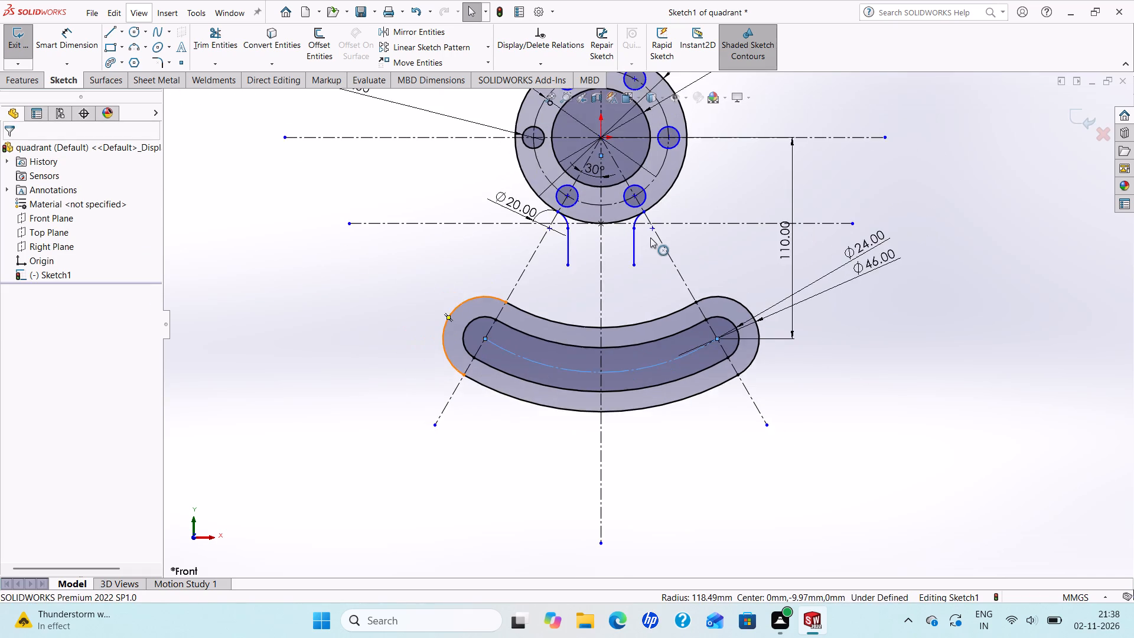
{"action": "scroll", "coordinate": [650, 237], "scroll_direction": "down", "scroll_amount": 1}
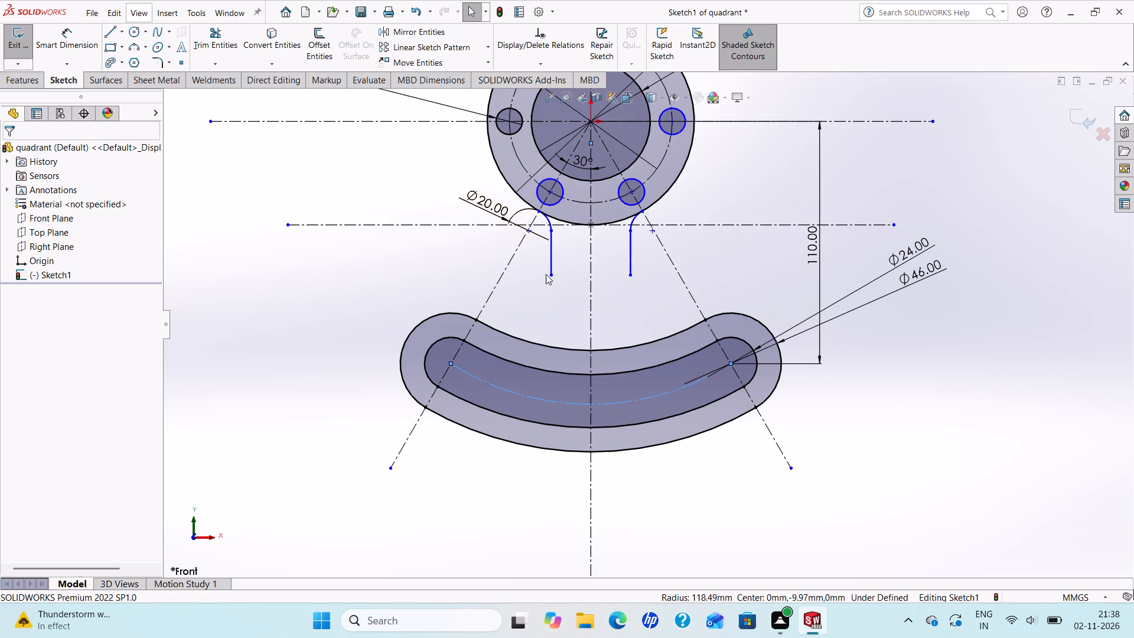
{"action": "left_click_drag", "start_coordinate": [552, 274], "coordinate": [545, 348]}
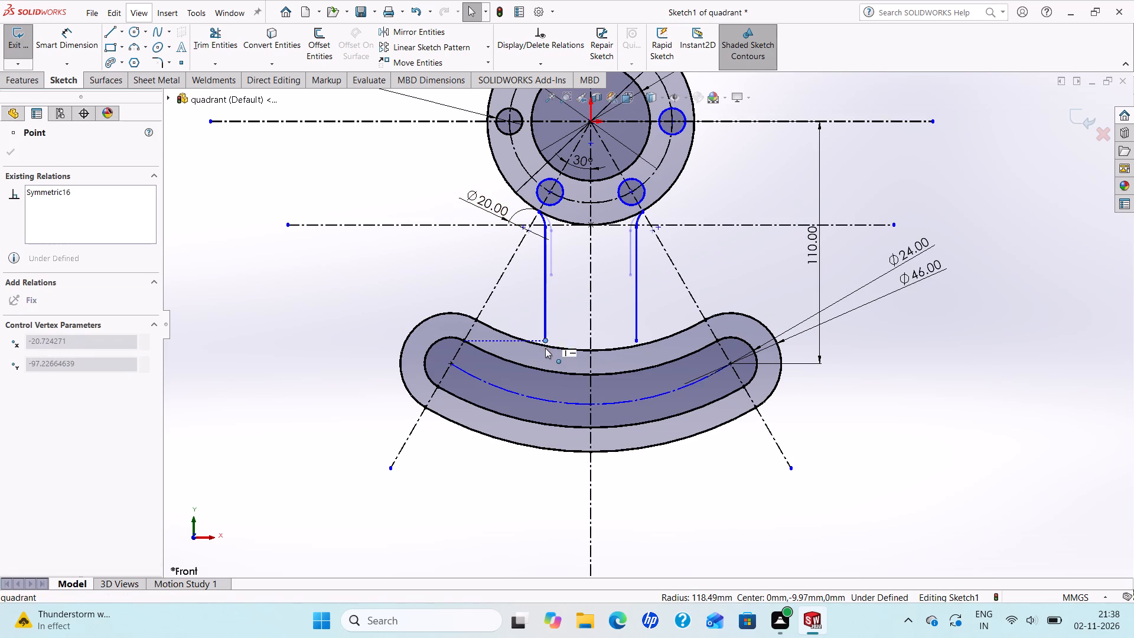
{"action": "left_click_drag", "start_coordinate": [545, 348], "coordinate": [545, 353]}
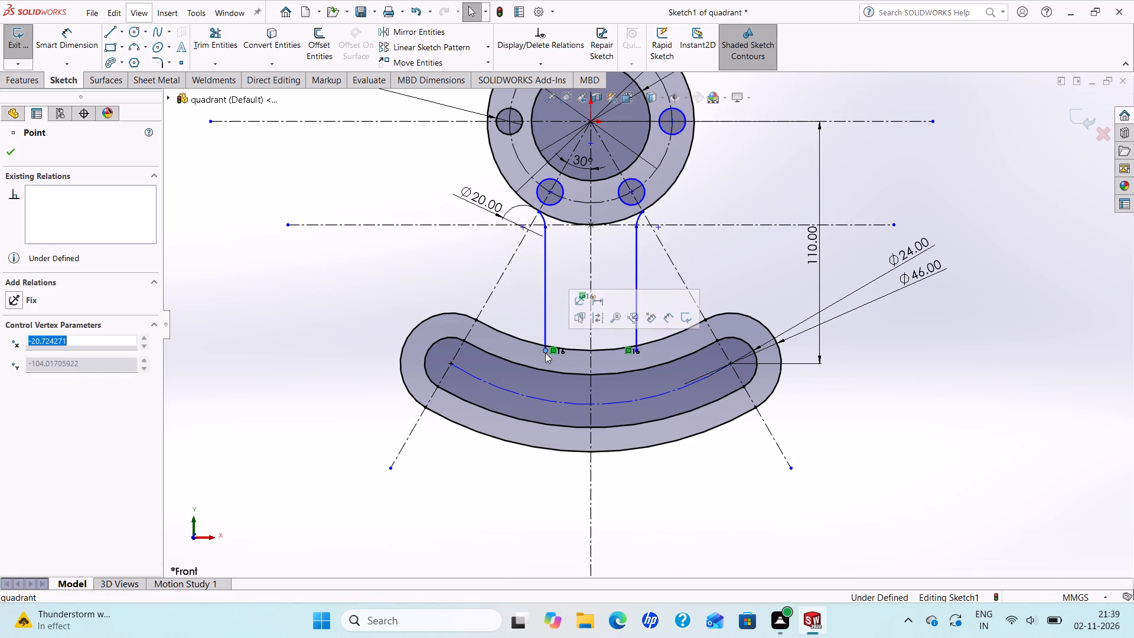
{"action": "left_click", "coordinate": [11, 158]}
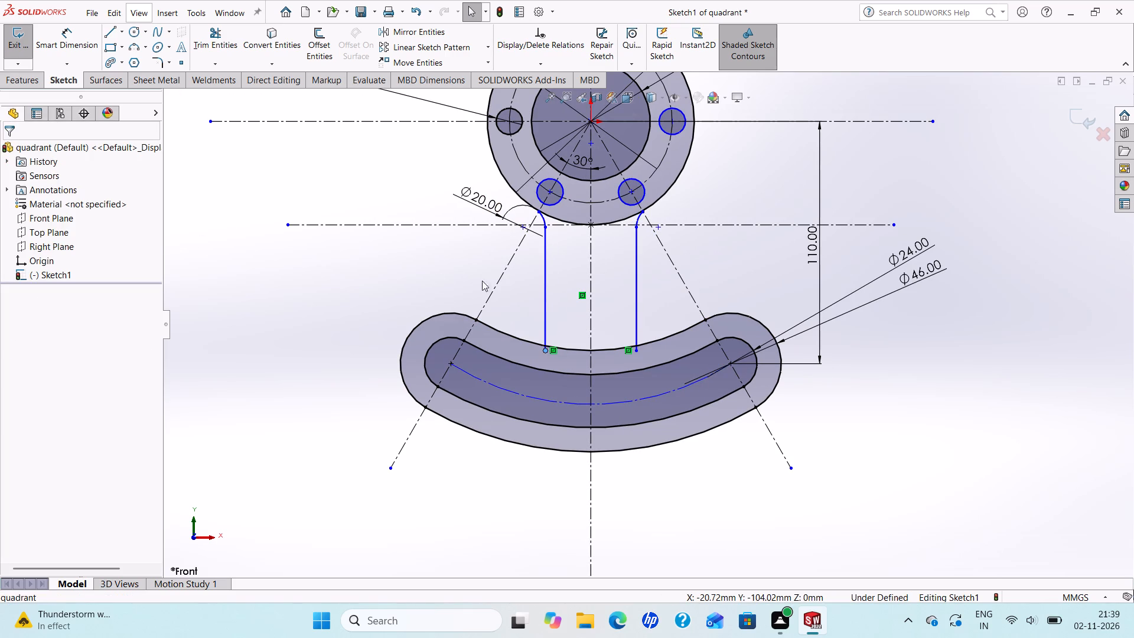
Sketch two circles of about 6.5 mm and 6.3 mm radius outside the left and right vertical lines, just above the uppermost connecting arc.
{"action": "scroll", "coordinate": [595, 259], "scroll_direction": "down", "scroll_amount": 2}
{"action": "scroll", "coordinate": [595, 258], "scroll_direction": "up", "scroll_amount": 1}
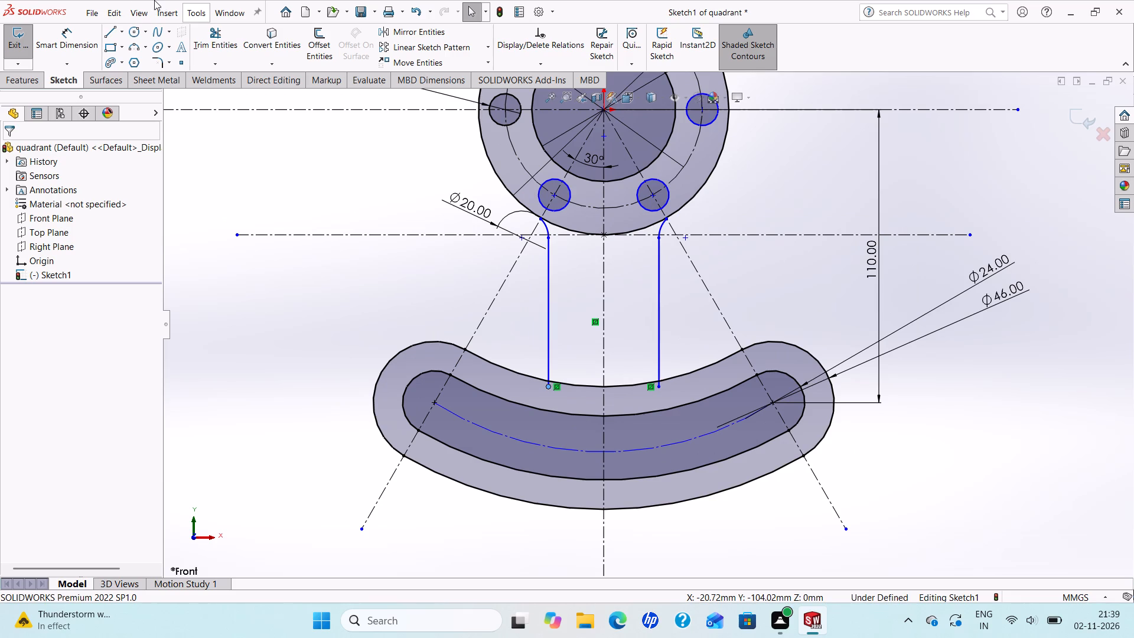
{"action": "left_click", "coordinate": [131, 32]}
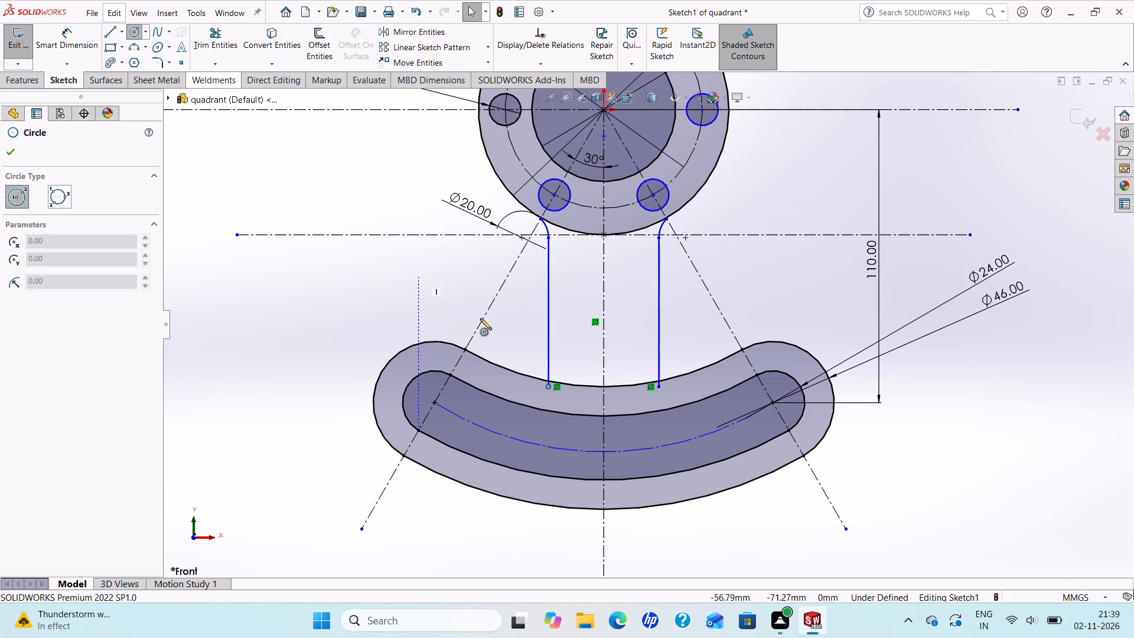
{"action": "left_click", "coordinate": [529, 355]}
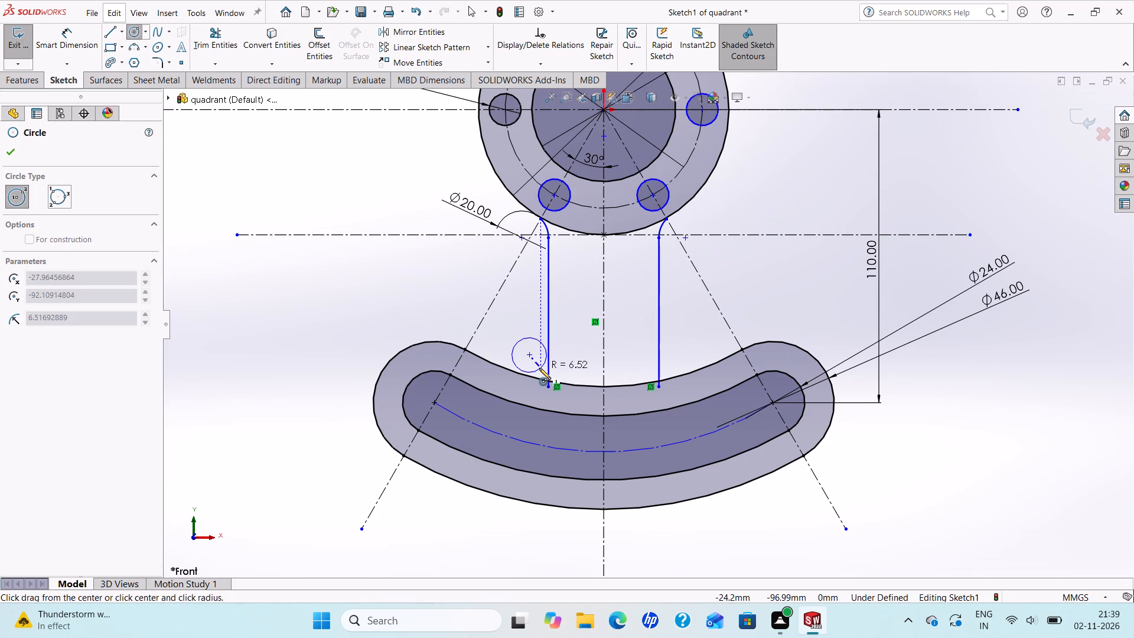
{"action": "left_click", "coordinate": [539, 368]}
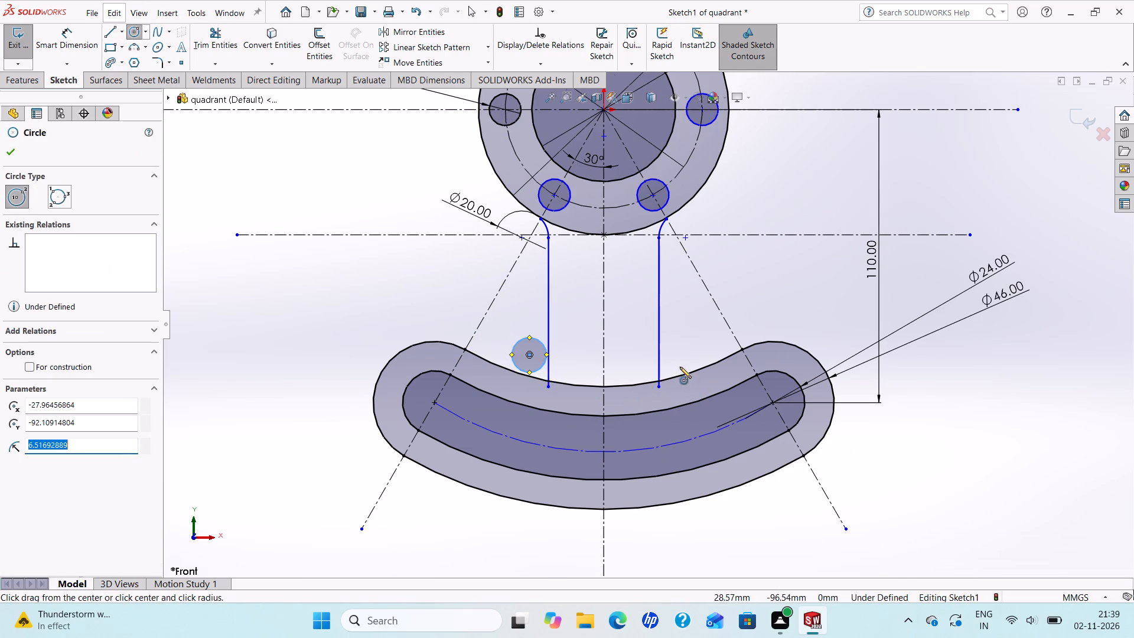
{"action": "scroll", "coordinate": [680, 367], "scroll_direction": "down", "scroll_amount": 2}
{"action": "left_click", "coordinate": [669, 344]}
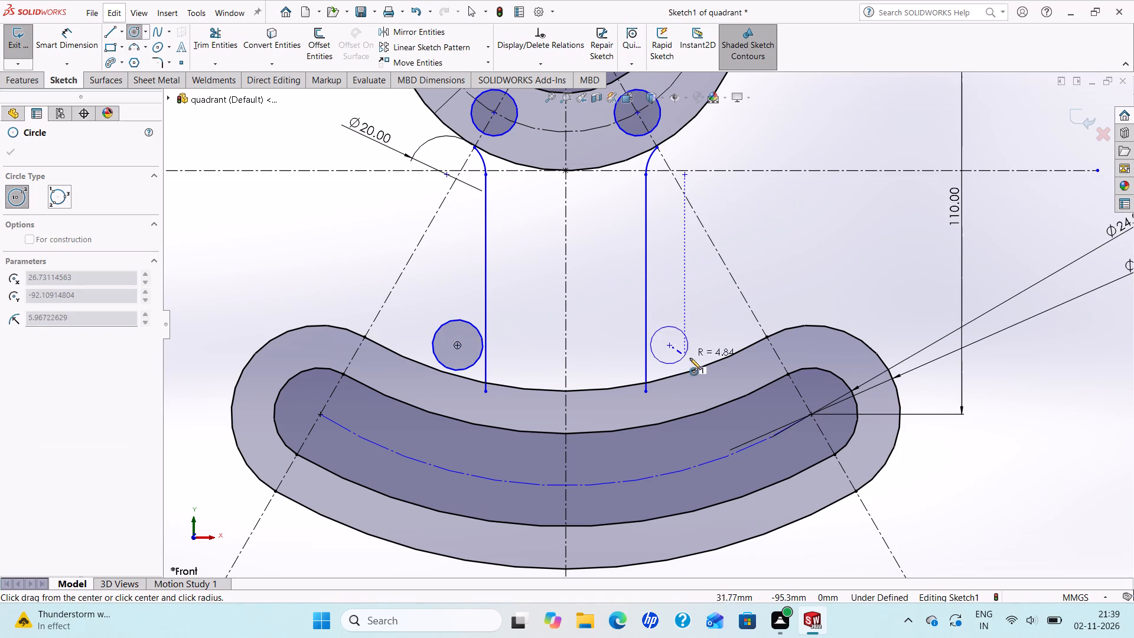
{"action": "left_click", "coordinate": [690, 358]}
{"action": "right_click", "coordinate": [690, 358]}
{"action": "left_click", "coordinate": [734, 369]}
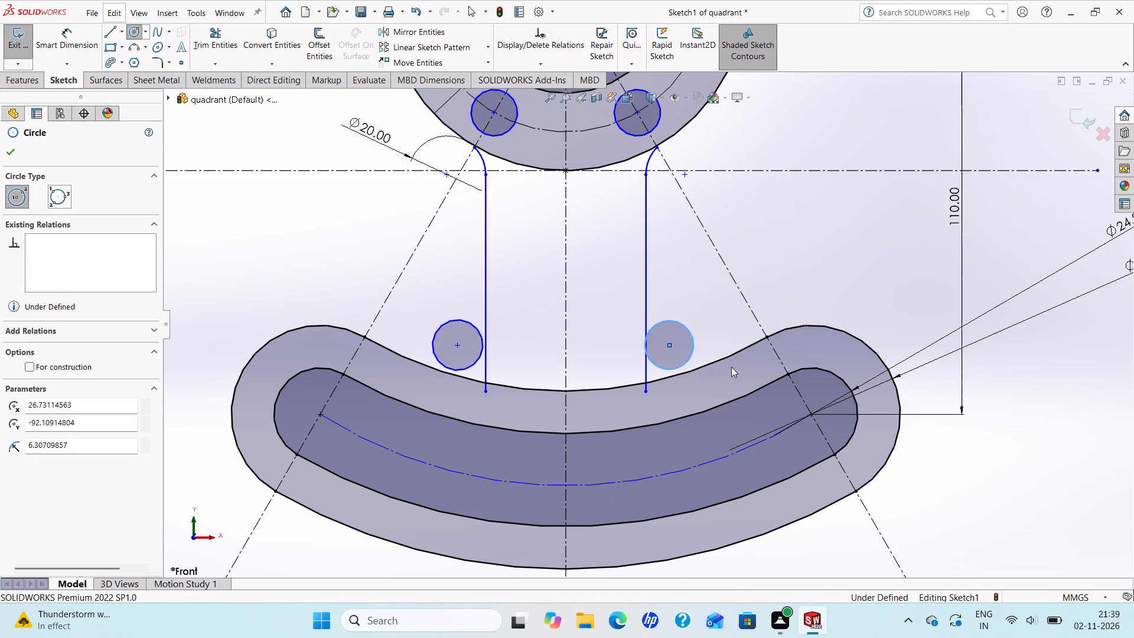
Make the right small circle tangent to the uppermost connecting arc and to the right vertical line.
{"action": "left_click", "coordinate": [692, 351], "text": "ctrl"}
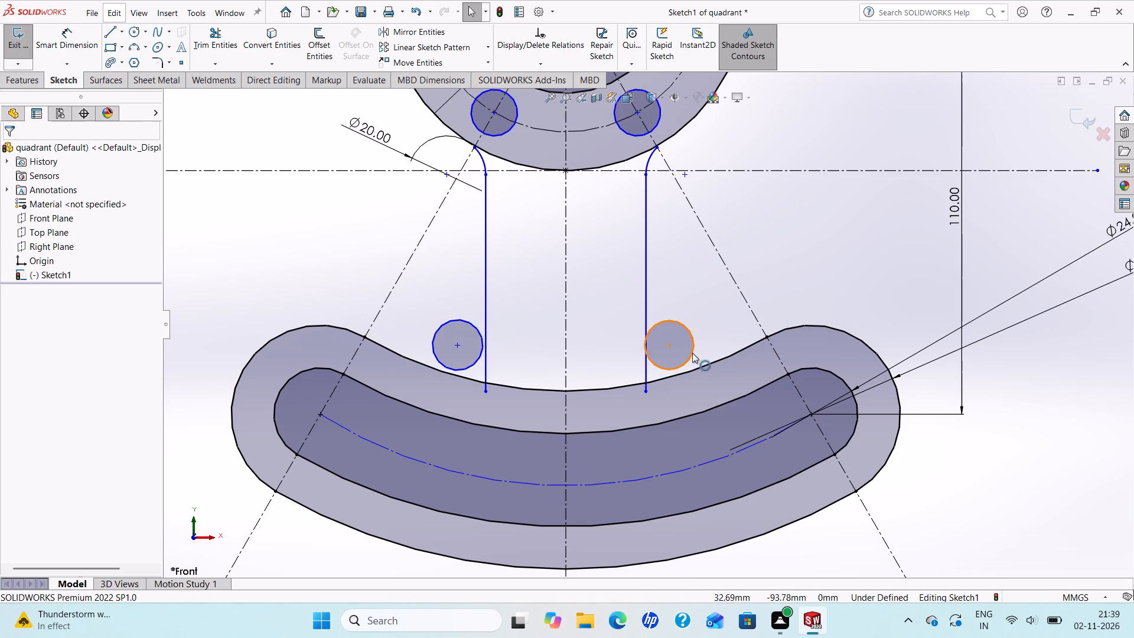
{"action": "left_click", "coordinate": [693, 368], "text": "ctrl"}
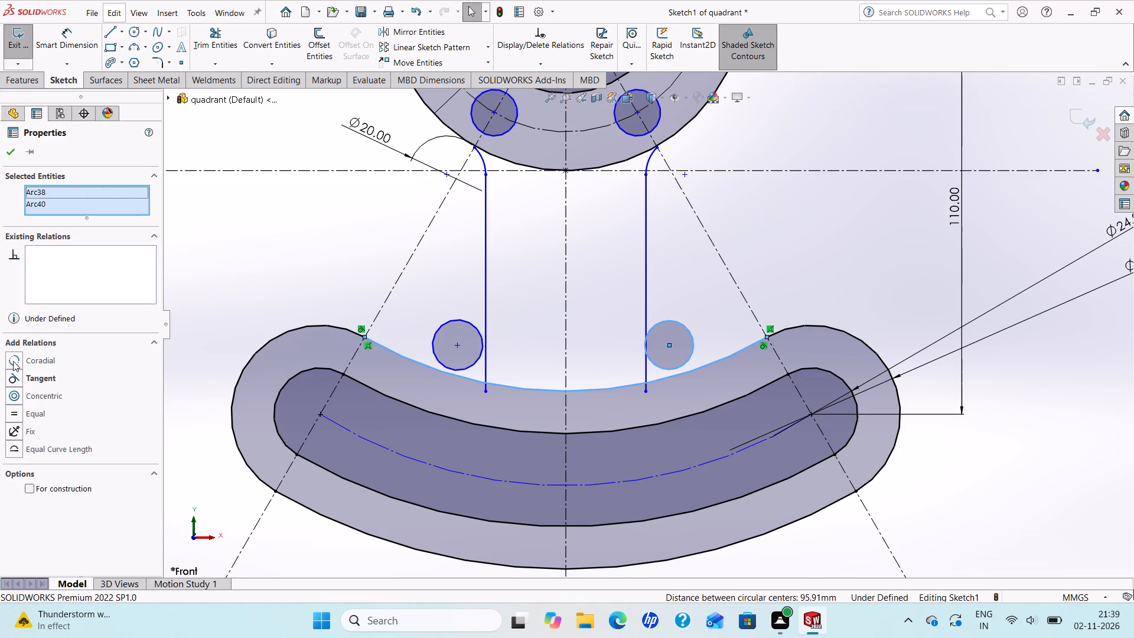
{"action": "left_click", "coordinate": [13, 379]}
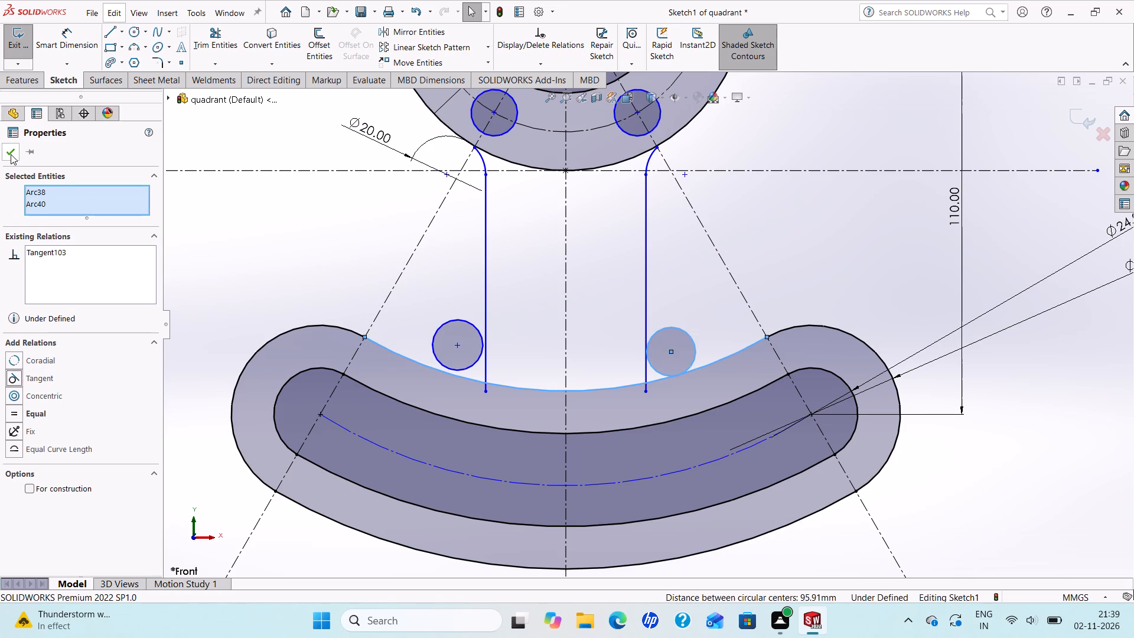
{"action": "left_click", "coordinate": [11, 154]}
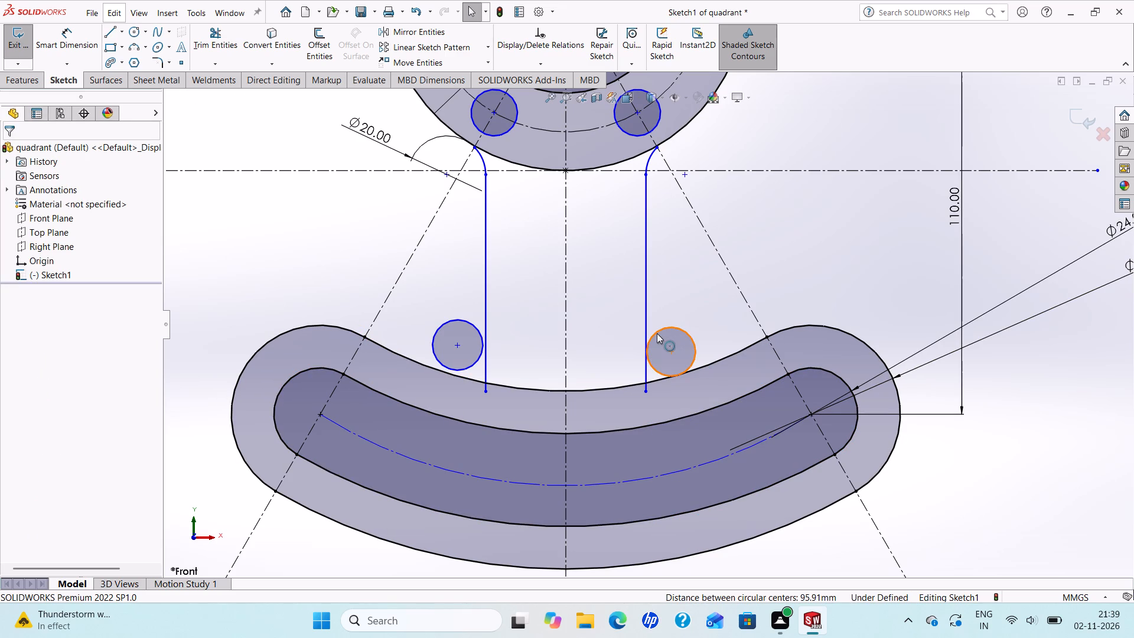
{"action": "left_click", "coordinate": [657, 333], "text": "ctrl"}
{"action": "left_click", "coordinate": [647, 331], "text": "ctrl"}
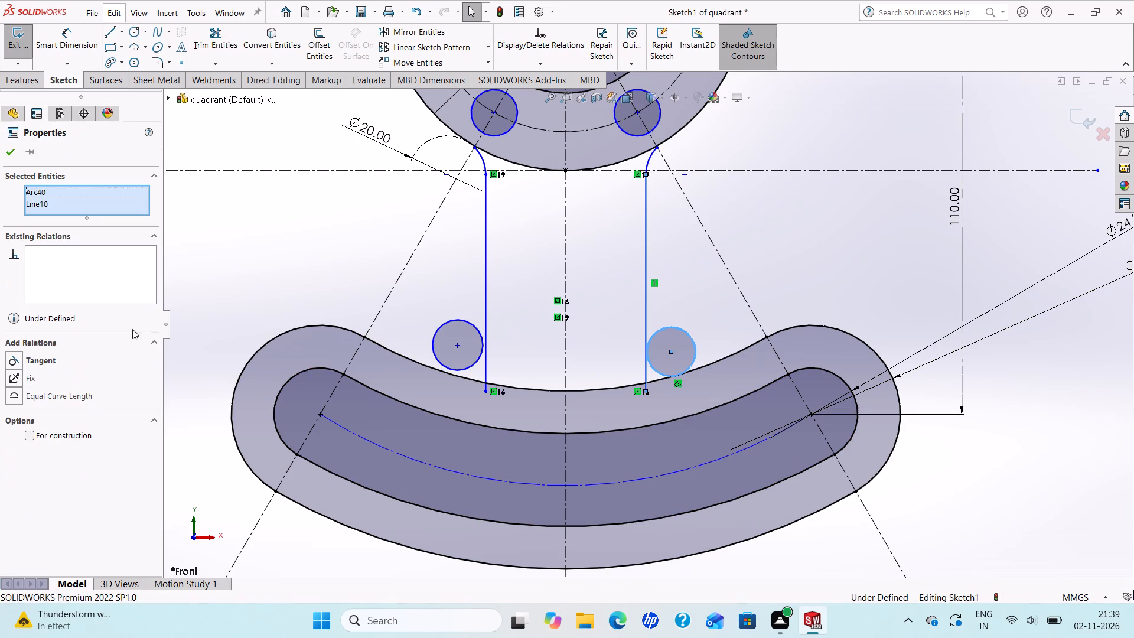
{"action": "left_click", "coordinate": [10, 362]}
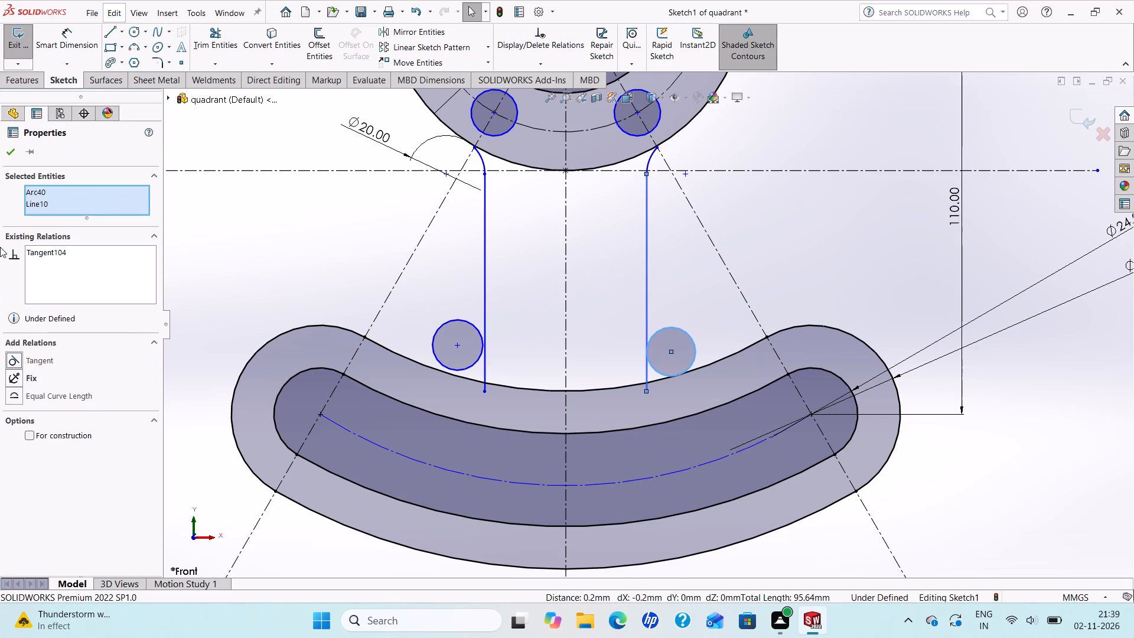
{"action": "left_click", "coordinate": [9, 150]}
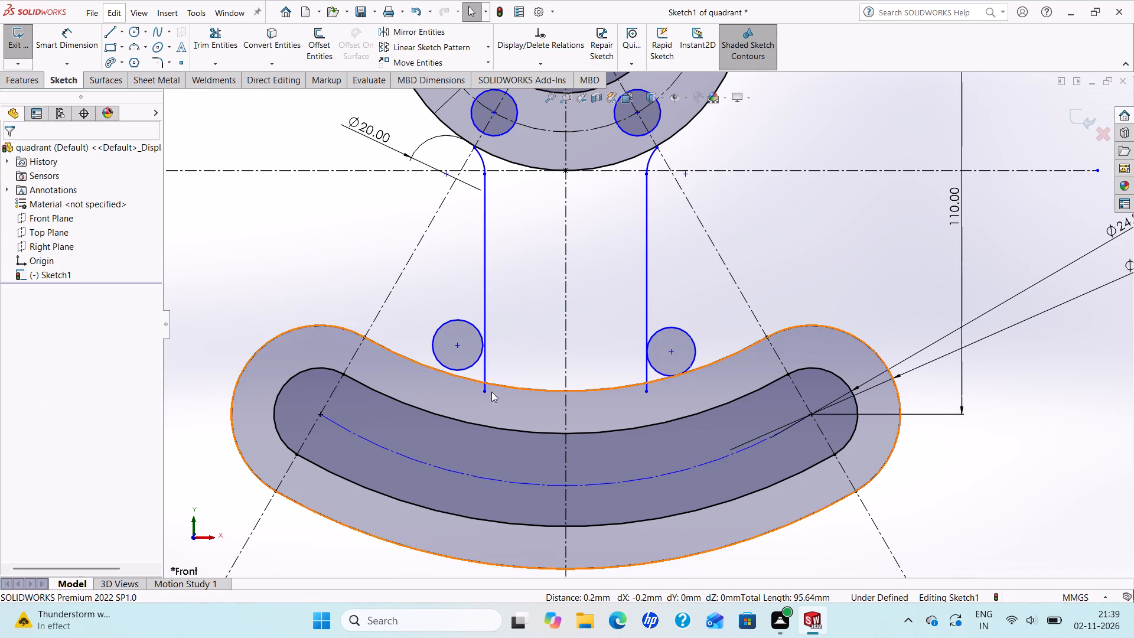
Make the left small circle tangent to the uppermost connecting arc and to the left vertical line.
{"action": "scroll", "coordinate": [493, 376], "scroll_direction": "down", "scroll_amount": 3, "text": "ctrl"}
{"action": "left_click", "coordinate": [475, 357], "text": "ctrl"}
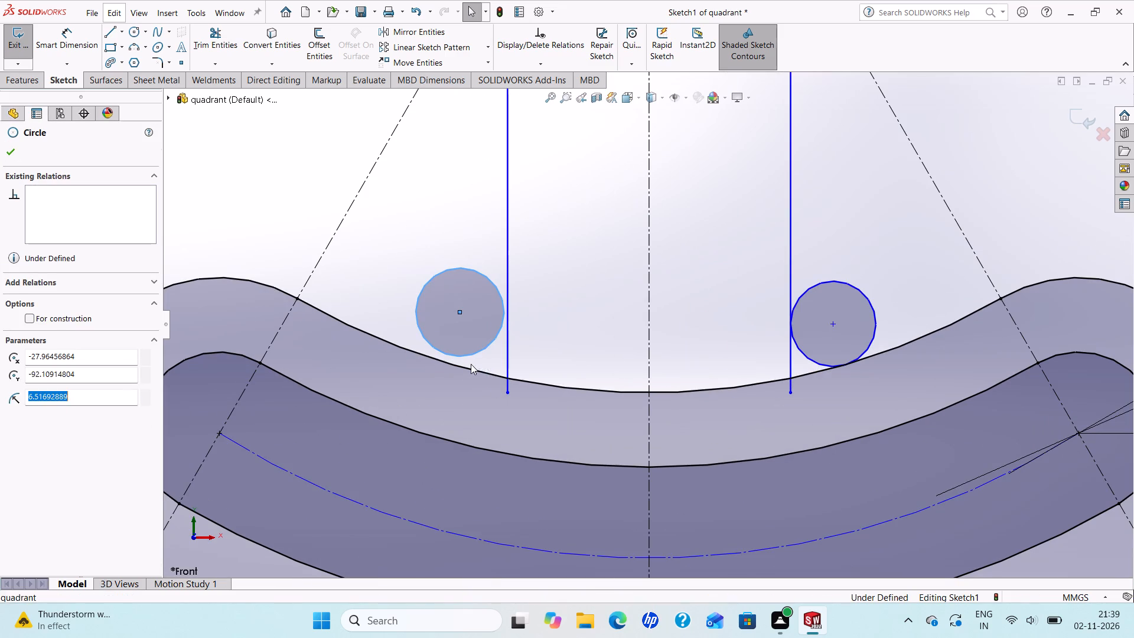
{"action": "left_click", "coordinate": [469, 369], "text": "ctrl"}
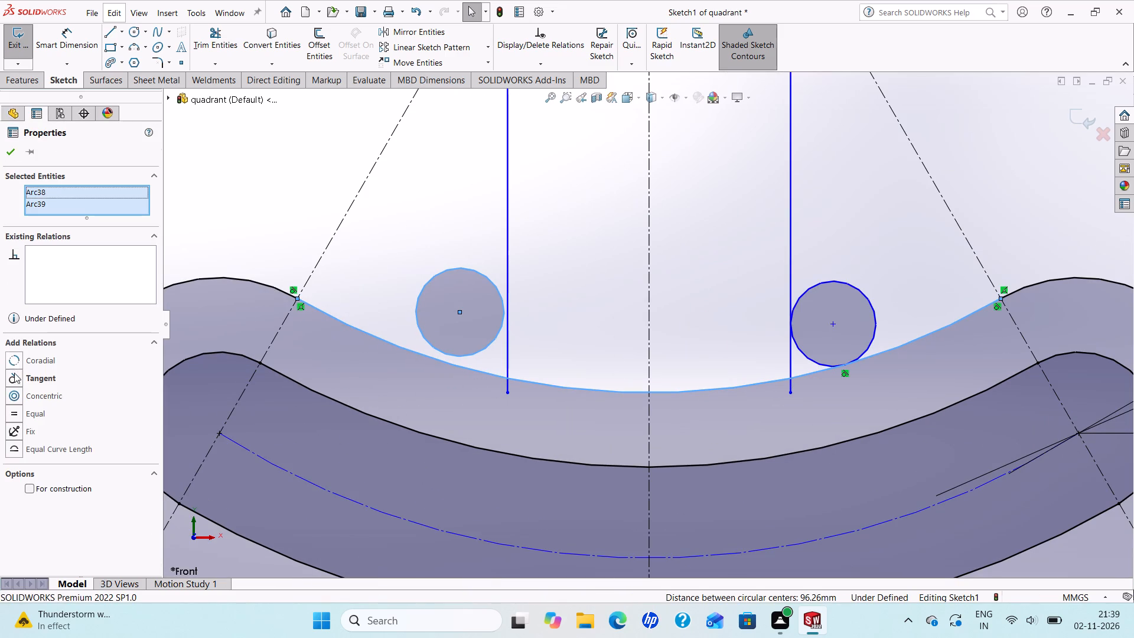
{"action": "left_click", "coordinate": [13, 377]}
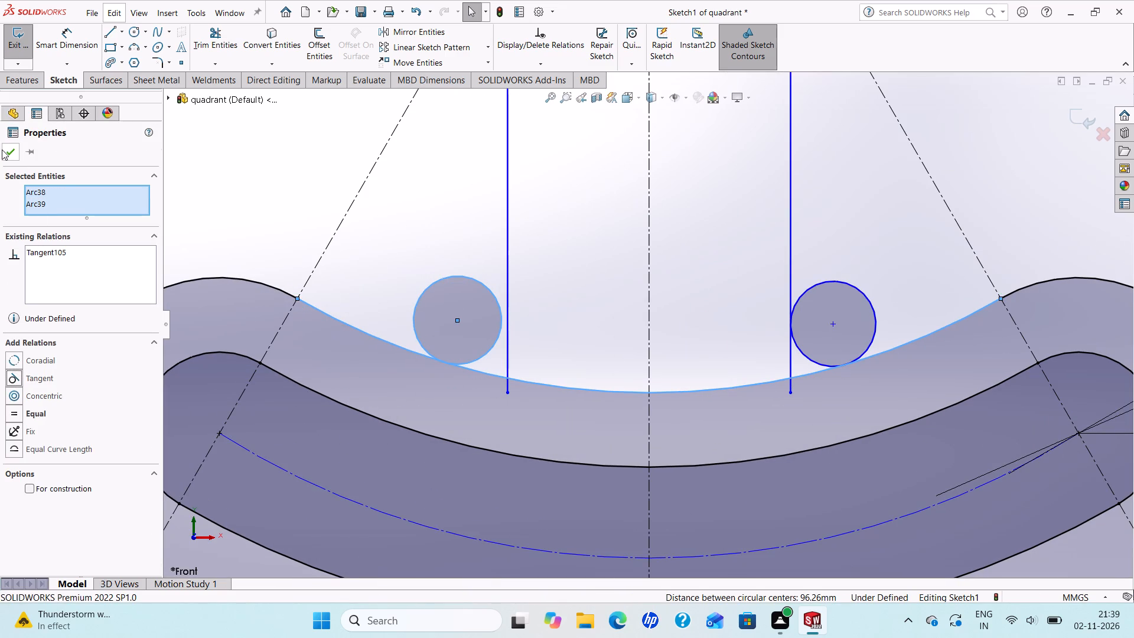
{"action": "left_click", "coordinate": [7, 150]}
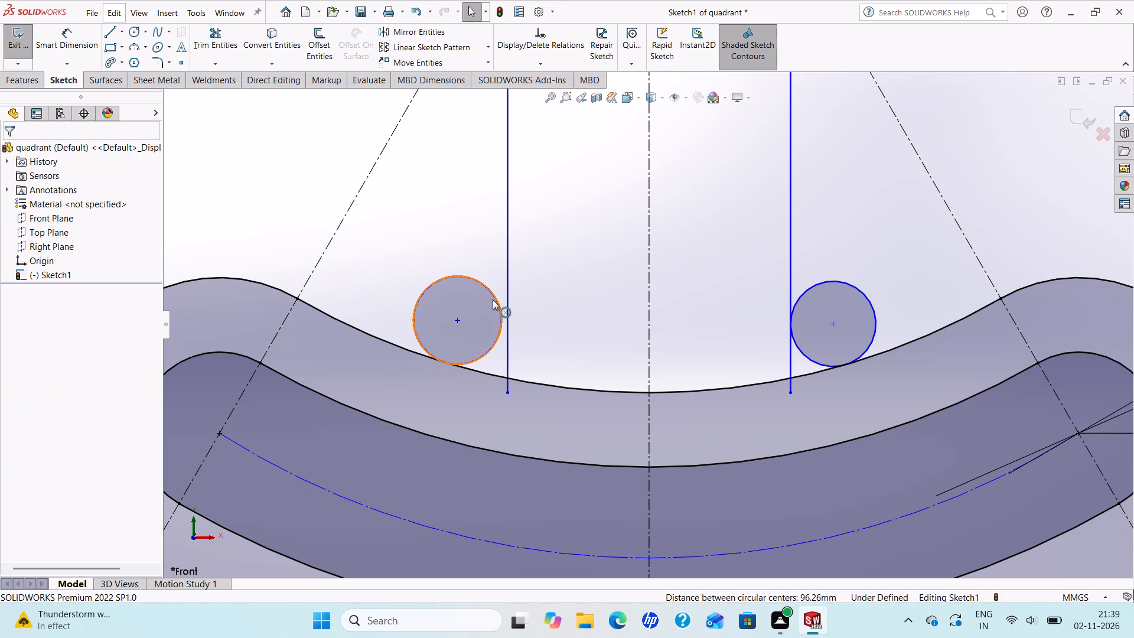
{"action": "left_click", "coordinate": [493, 300], "text": "ctrl"}
{"action": "left_click", "coordinate": [508, 309], "text": "ctrl"}
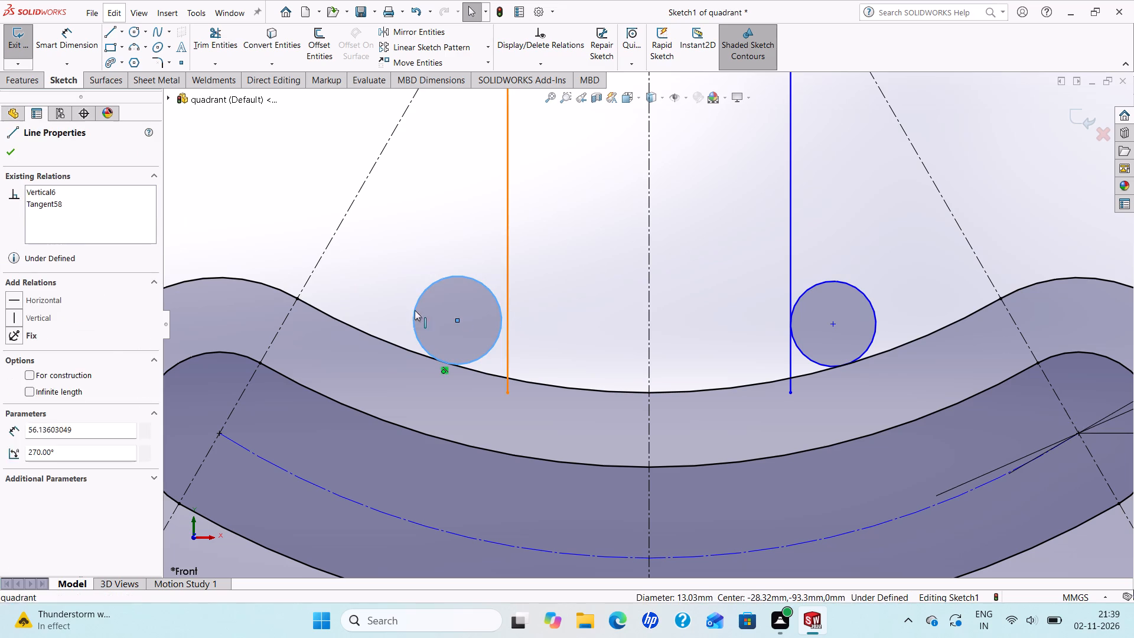
{"action": "left_click", "coordinate": [12, 360]}
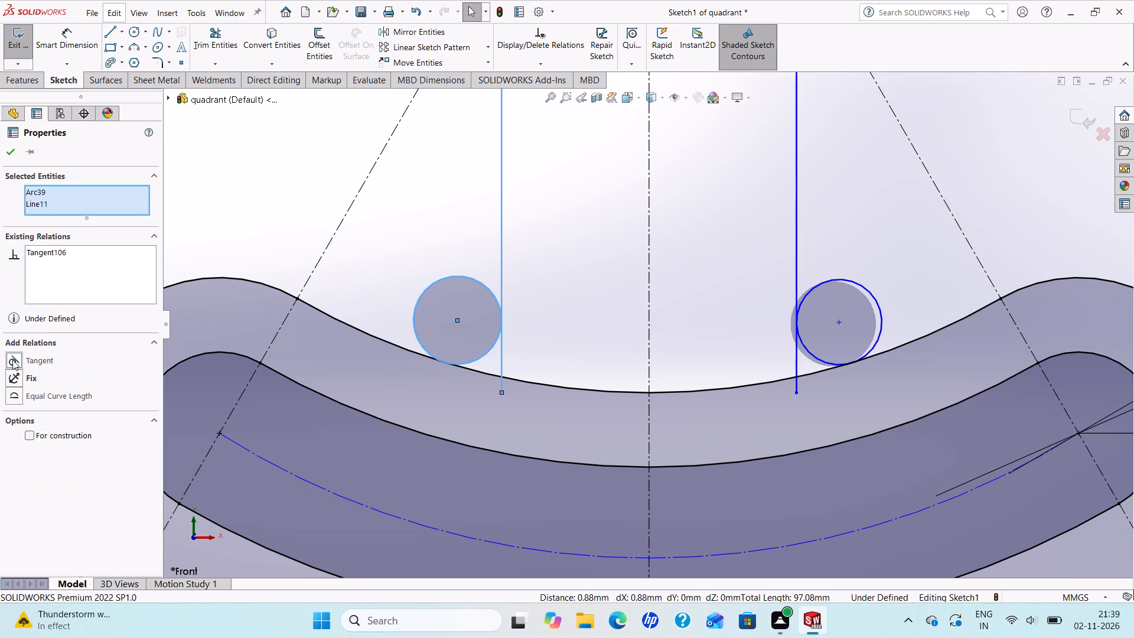
{"action": "left_click", "coordinate": [13, 155]}
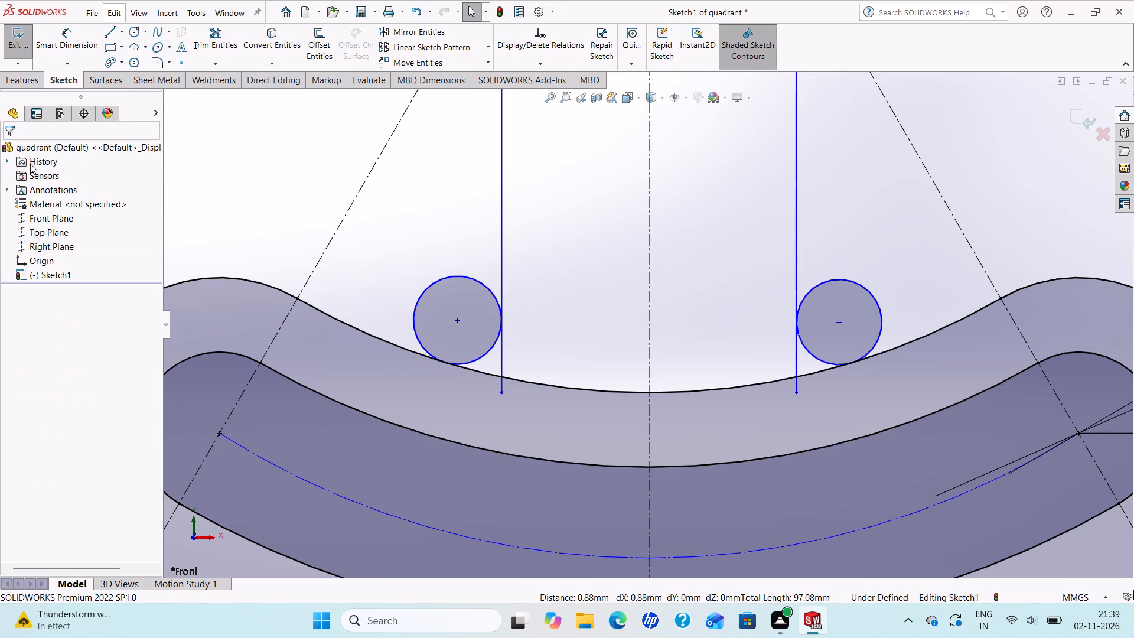
Dimension both small circles outside the left and right vertical lines at 18 mm diameter.
{"action": "scroll", "coordinate": [471, 283], "scroll_direction": "up", "scroll_amount": 3}
{"action": "scroll", "coordinate": [563, 283], "scroll_direction": "up", "scroll_amount": 1}
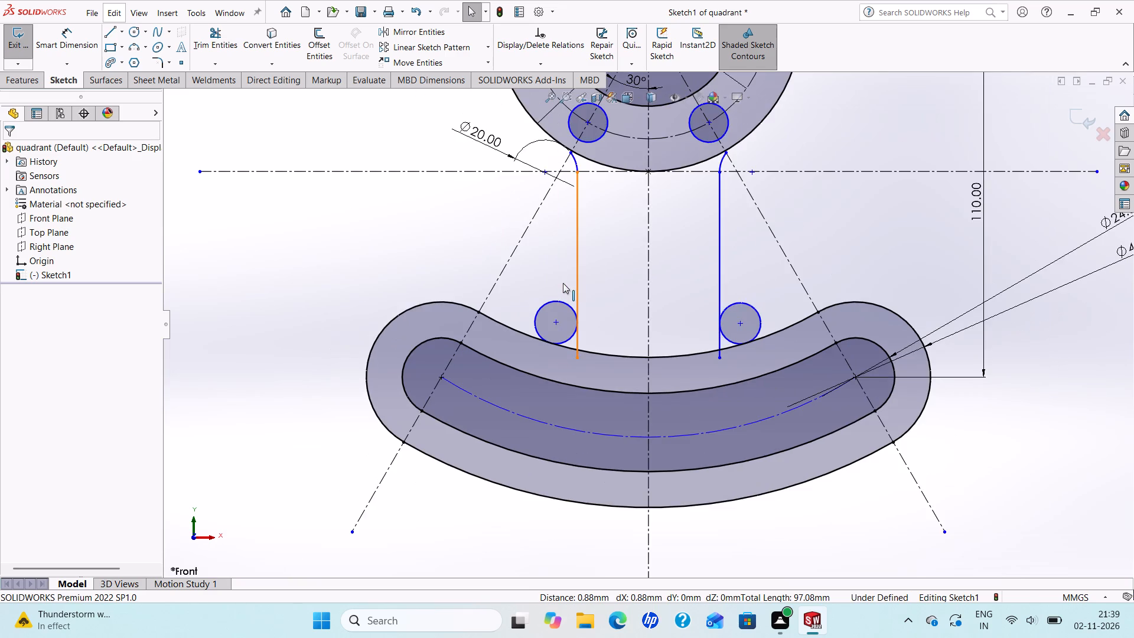
{"action": "scroll", "coordinate": [574, 281], "scroll_direction": "down", "scroll_amount": 1}
{"action": "left_click", "coordinate": [76, 41]}
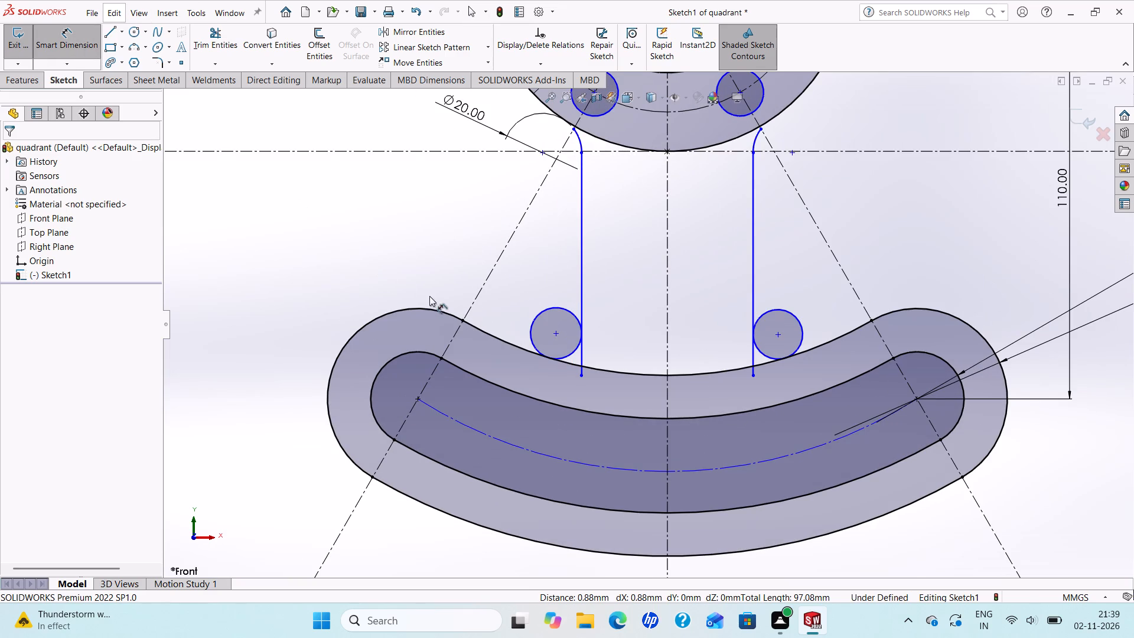
{"action": "left_click", "coordinate": [539, 315]}
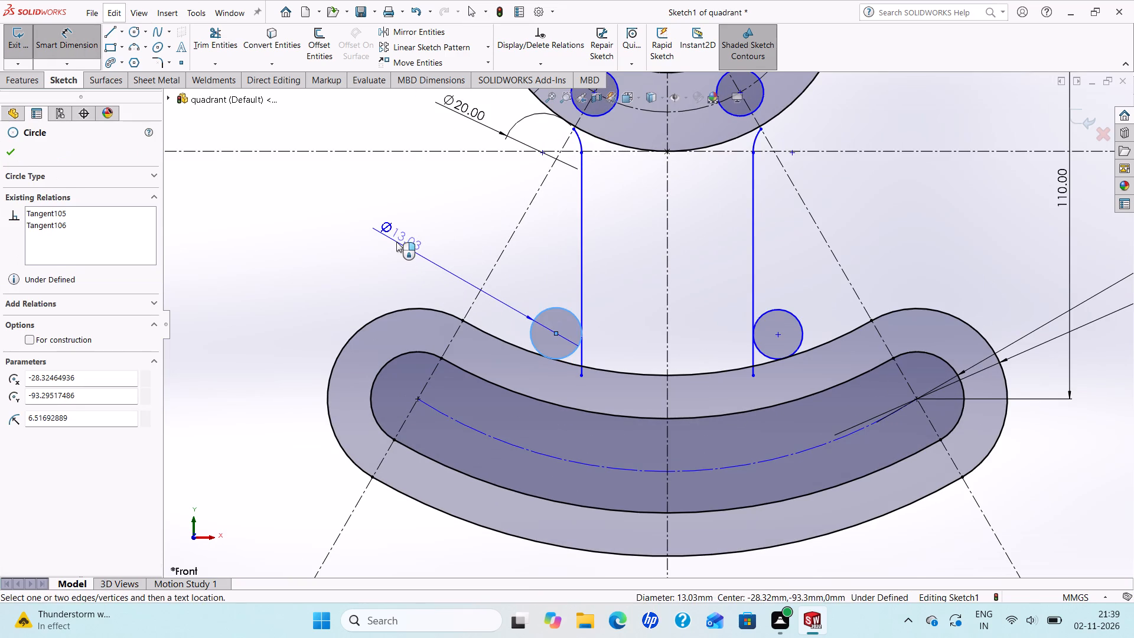
{"action": "left_click", "coordinate": [396, 242]}
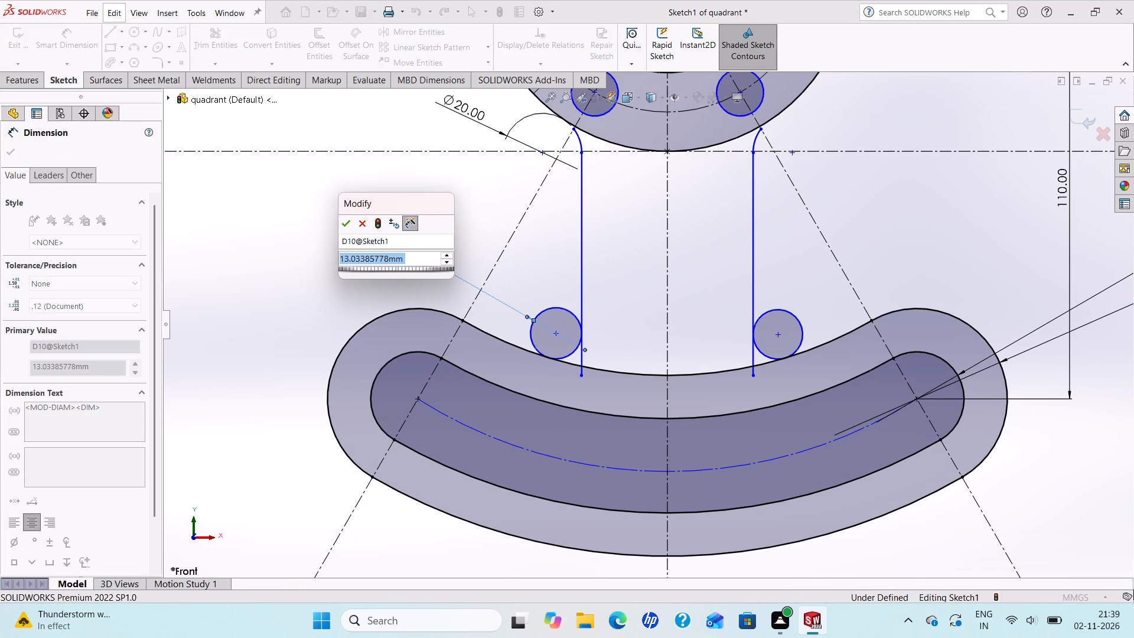
{"action": "type", "text": "18"}
{"action": "key", "text": "Return"}
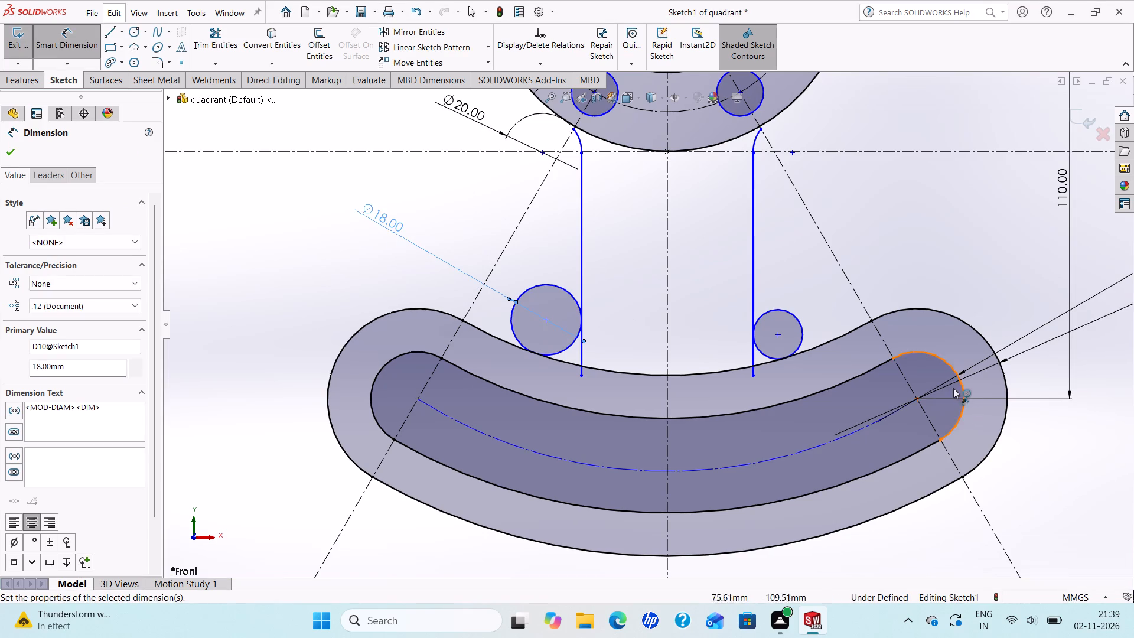
{"action": "left_click", "coordinate": [790, 310]}
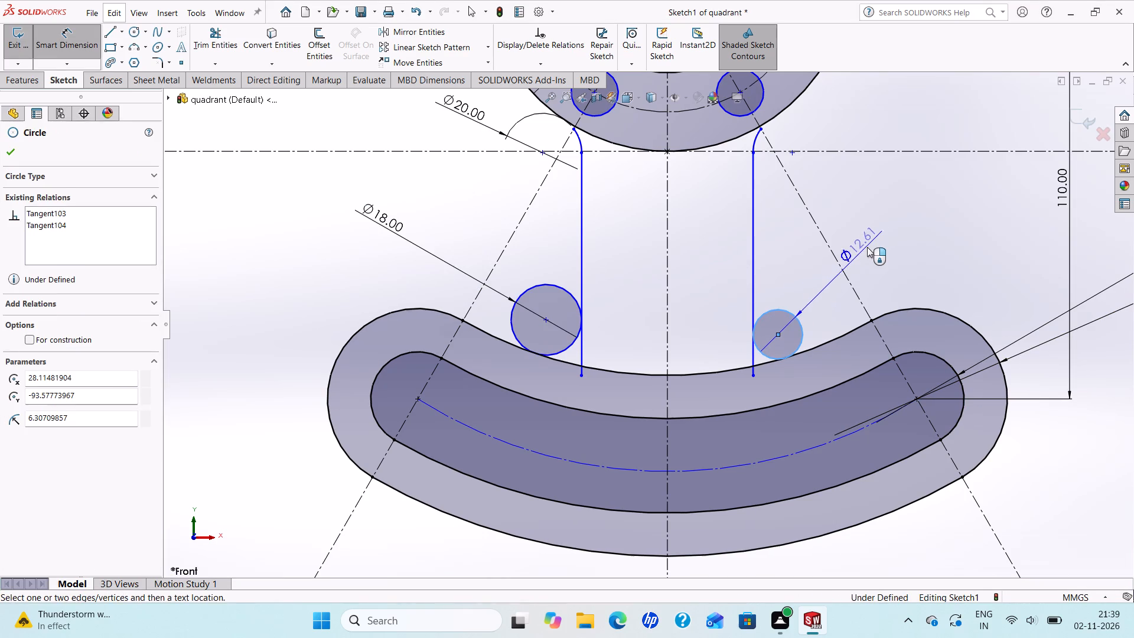
{"action": "left_click", "coordinate": [867, 247]}
{"action": "type", "text": "18"}
{"action": "key", "text": "Return"}
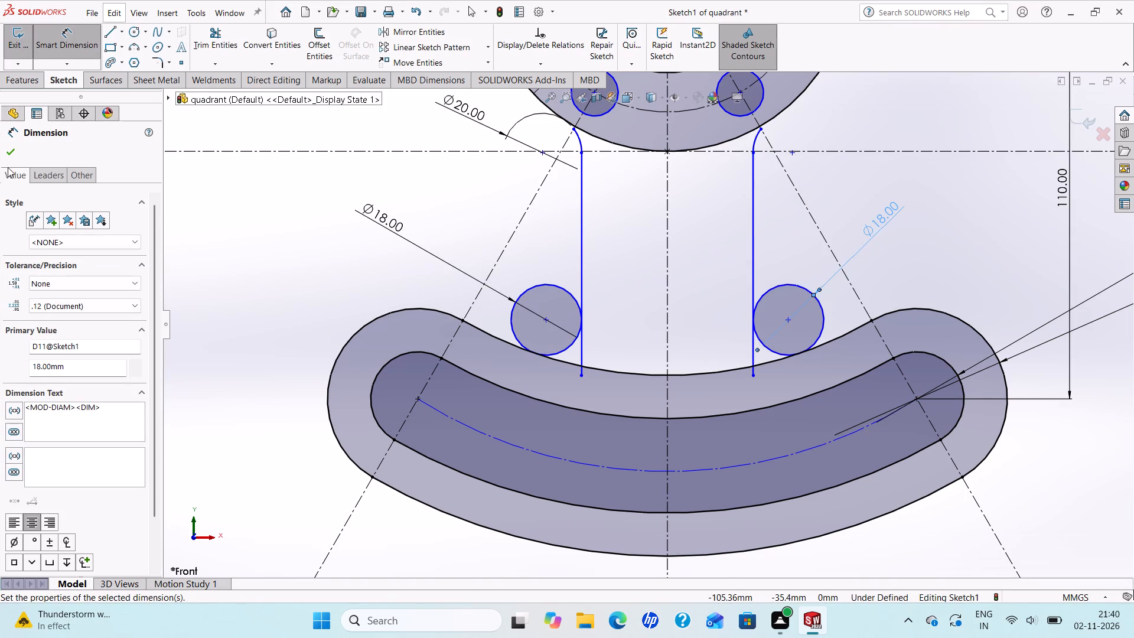
{"action": "left_click", "coordinate": [13, 150]}
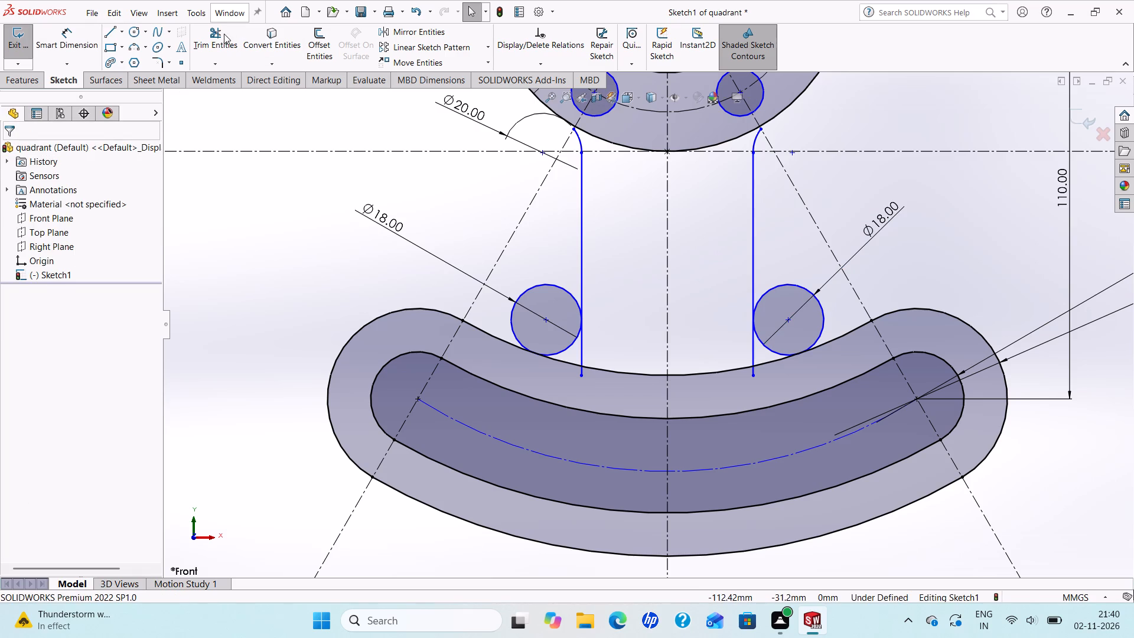
Trim the left 18 mm circle and the lower end of its vertical line, leaving a fillet arc onto the arm's uppermost connecting arc.
{"action": "left_click", "coordinate": [224, 34]}
{"action": "left_click", "coordinate": [531, 288]}
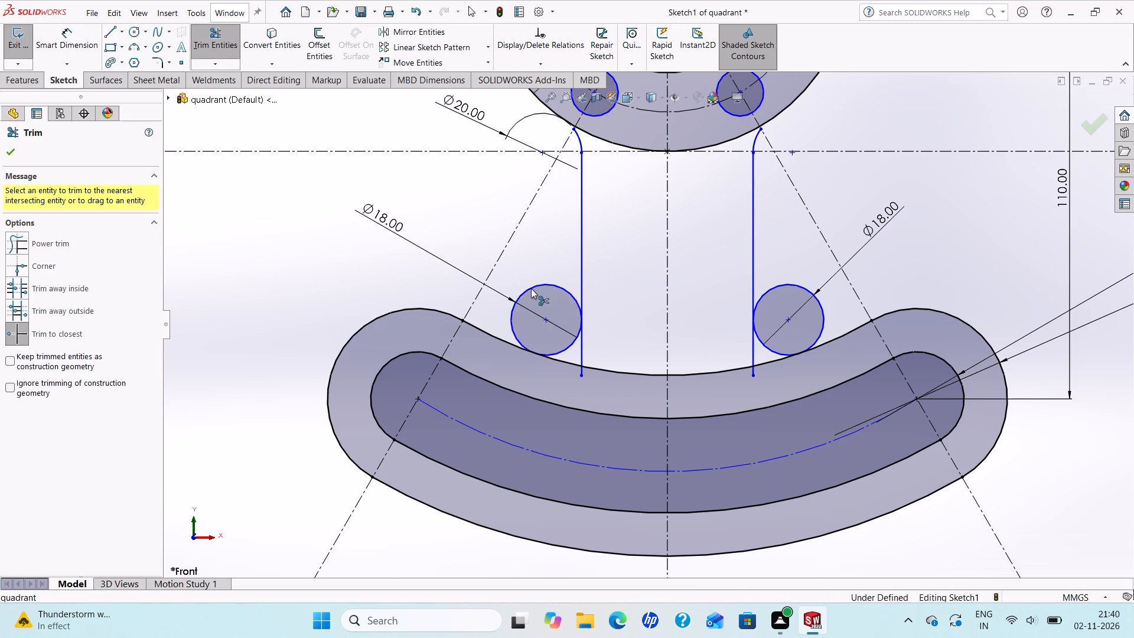
{"action": "scroll", "coordinate": [584, 364], "scroll_direction": "down", "scroll_amount": 2}
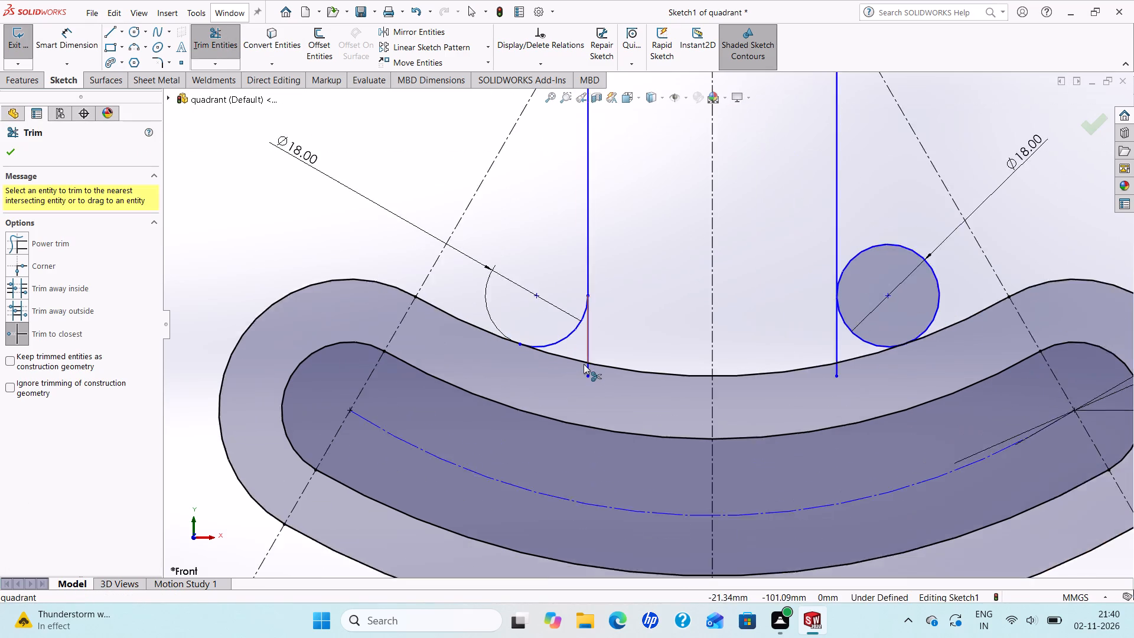
{"action": "scroll", "coordinate": [584, 364], "scroll_direction": "down", "scroll_amount": 1}
{"action": "left_click", "coordinate": [591, 371]}
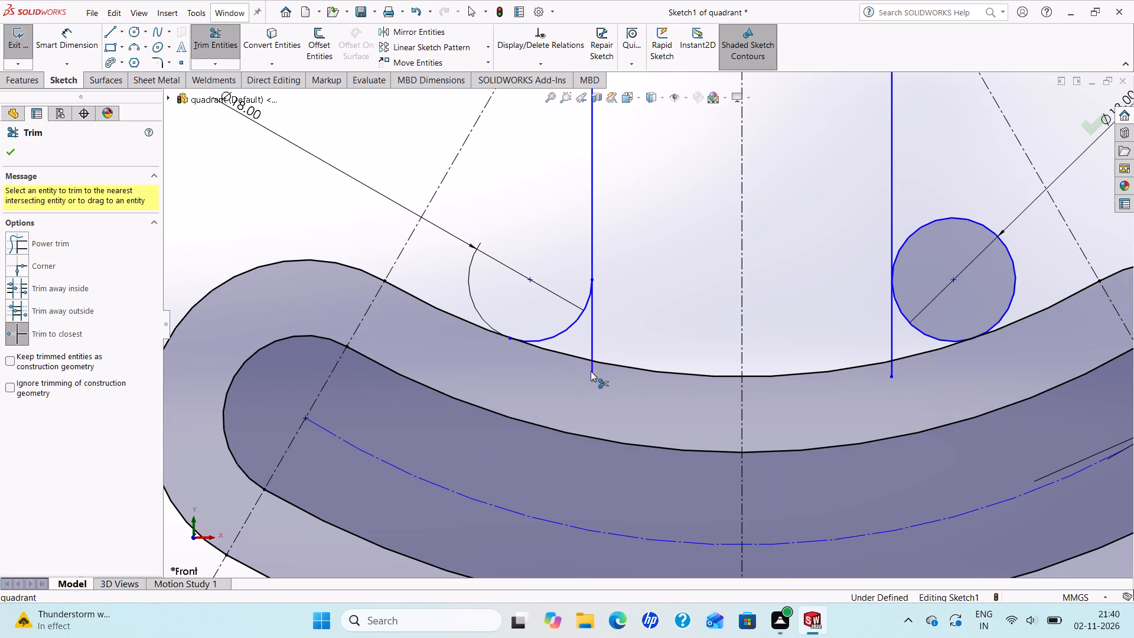
{"action": "left_click", "coordinate": [591, 337]}
Trim the right 18 mm circle and the lower end of its vertical line, leaving a matching fillet arc onto the arm.
{"action": "scroll", "coordinate": [598, 334], "scroll_direction": "up", "scroll_amount": 4}
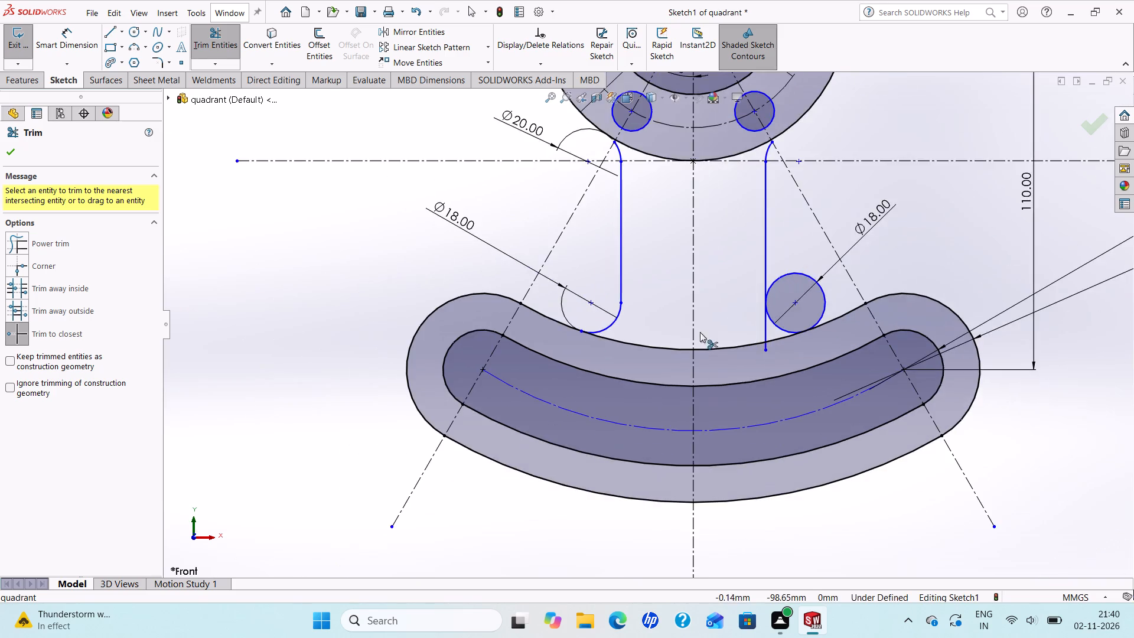
{"action": "scroll", "coordinate": [731, 332], "scroll_direction": "down", "scroll_amount": 4}
{"action": "left_click", "coordinate": [782, 332]}
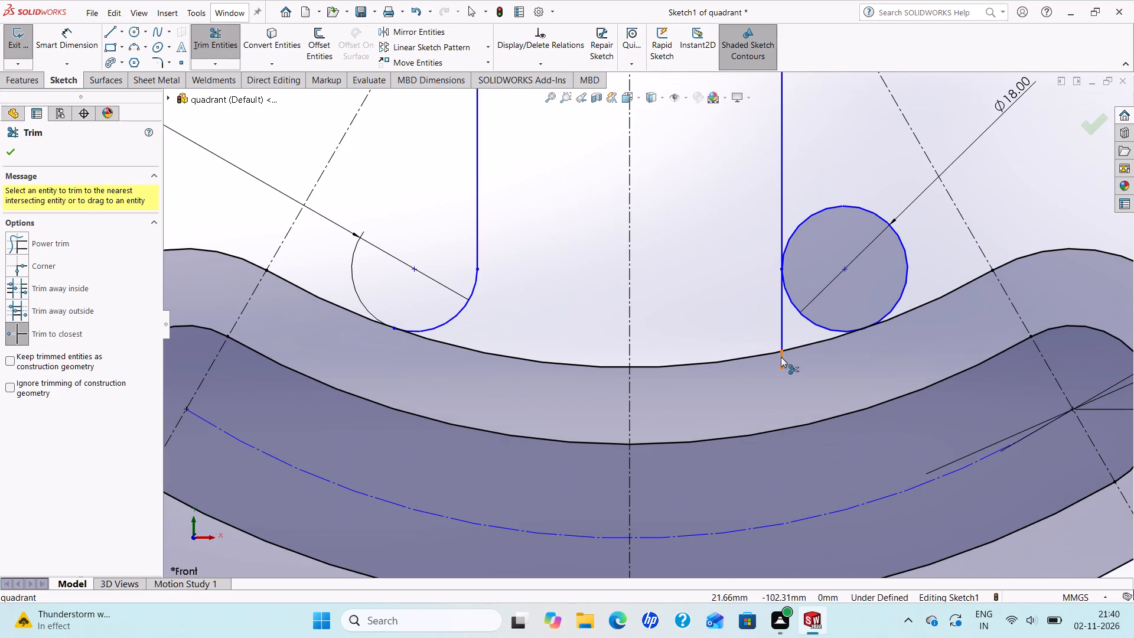
{"action": "left_click", "coordinate": [781, 358]}
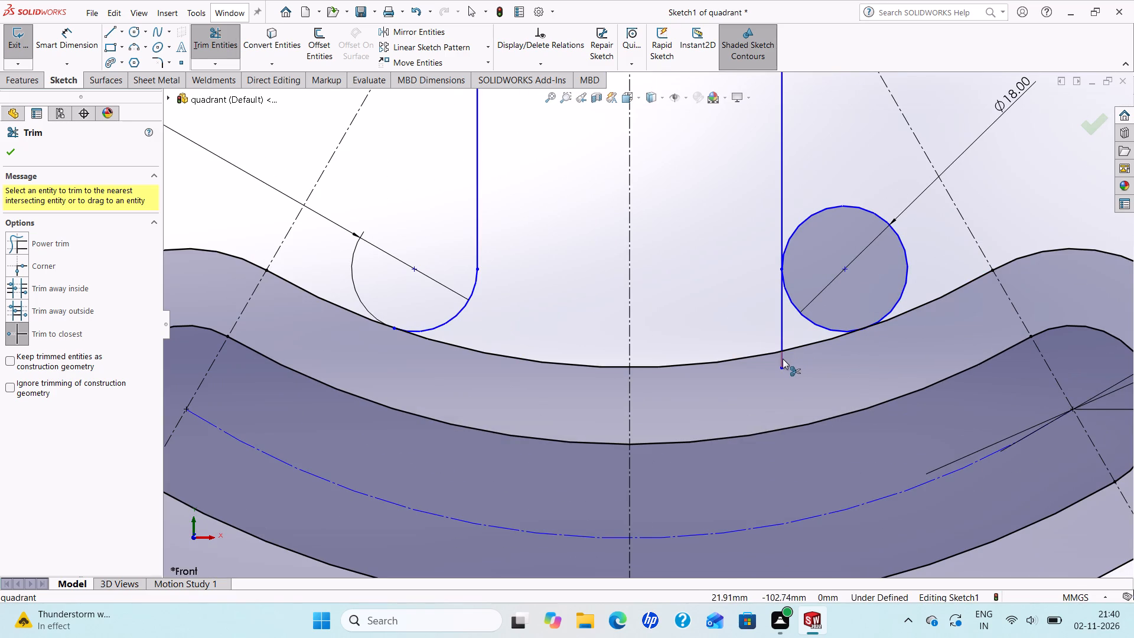
{"action": "left_click", "coordinate": [783, 359]}
{"action": "left_click", "coordinate": [907, 261]}
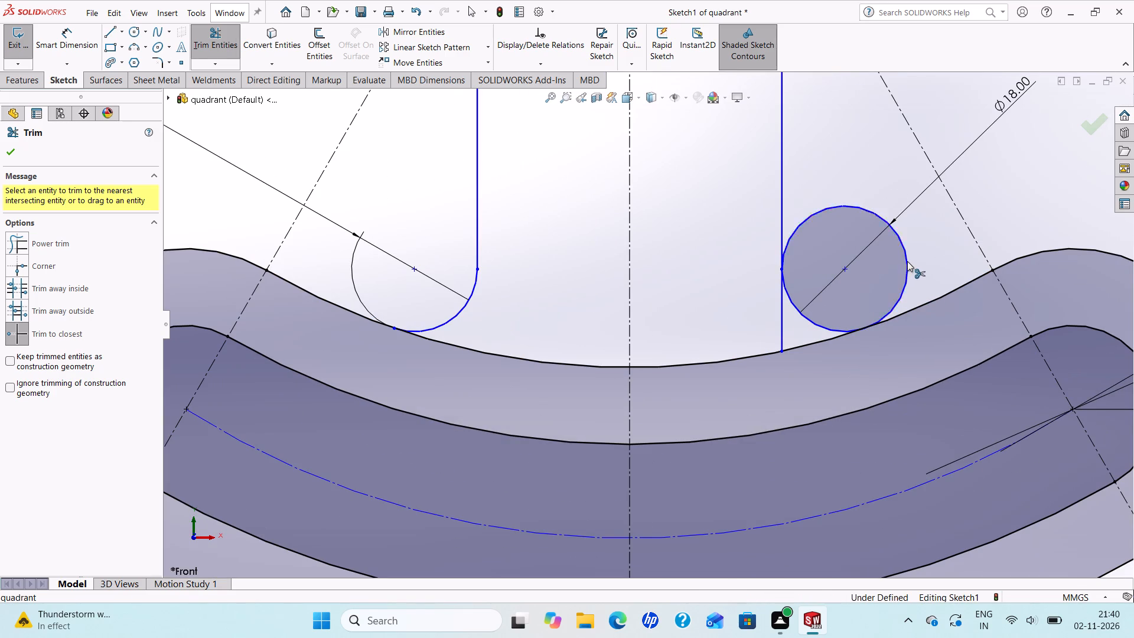
{"action": "left_click", "coordinate": [785, 325]}
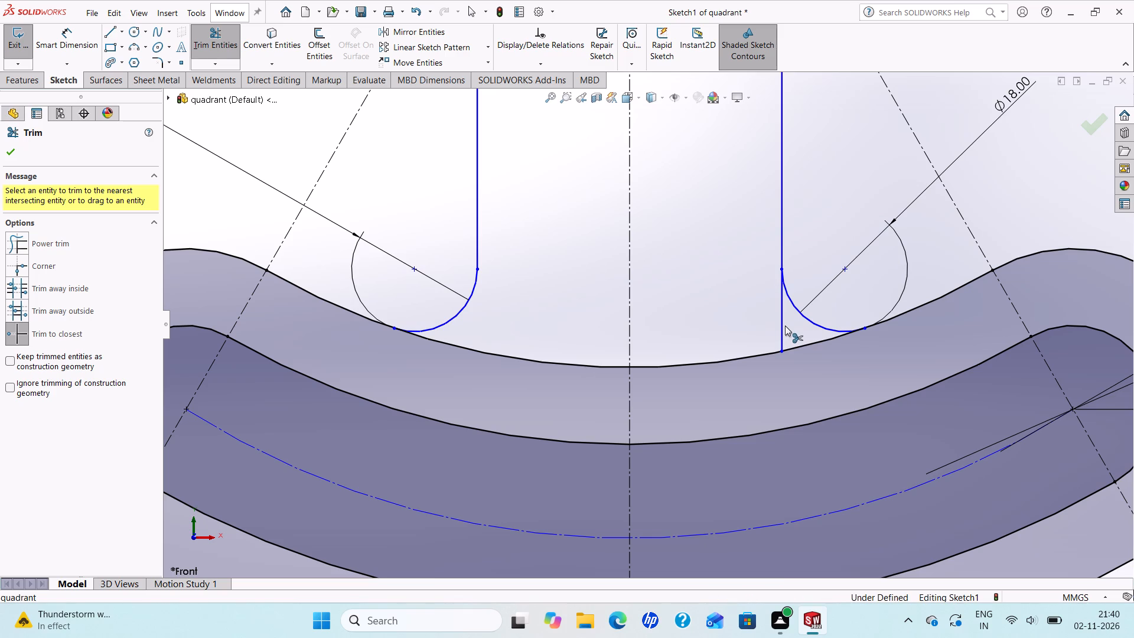
{"action": "left_click", "coordinate": [11, 151]}
{"action": "scroll", "coordinate": [299, 242], "scroll_direction": "up", "scroll_amount": 5}
{"action": "scroll", "coordinate": [495, 233], "scroll_direction": "down", "scroll_amount": 1}
{"action": "scroll", "coordinate": [488, 231], "scroll_direction": "up", "scroll_amount": 1}
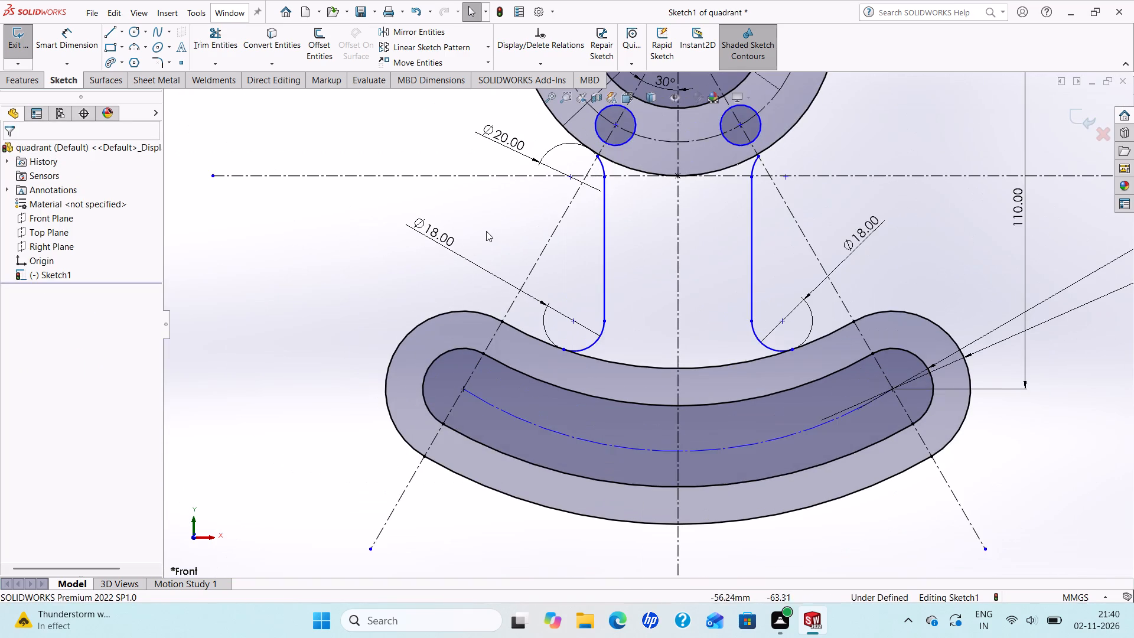
Dimension the distance between the web's two vertical lines at 36 mm.
{"action": "left_click", "coordinate": [63, 31]}
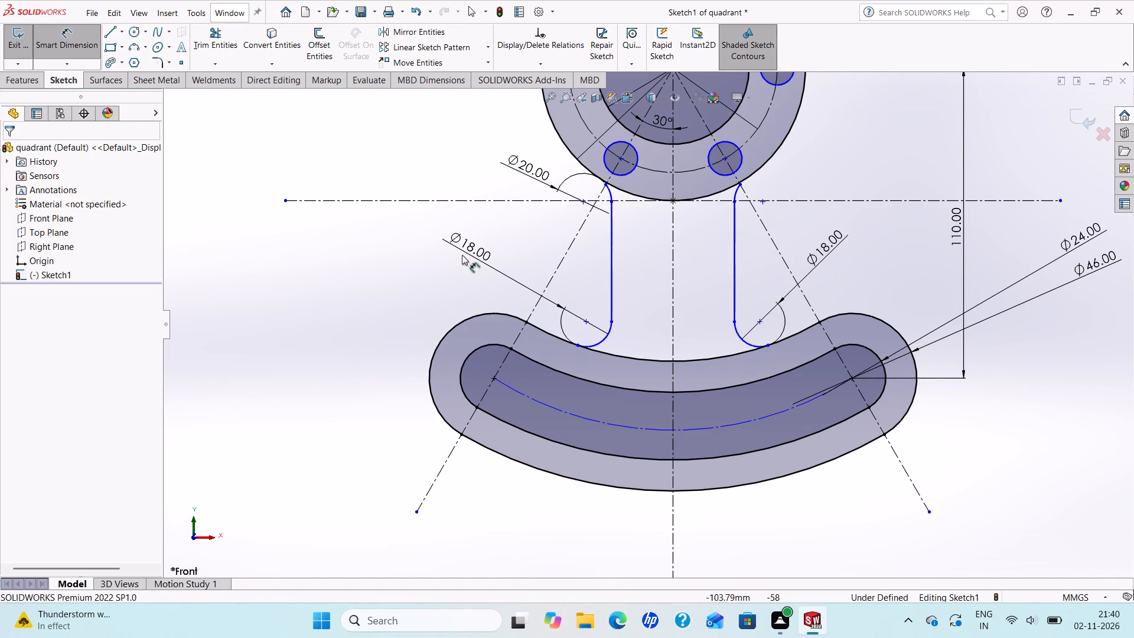
{"action": "left_click", "coordinate": [610, 278]}
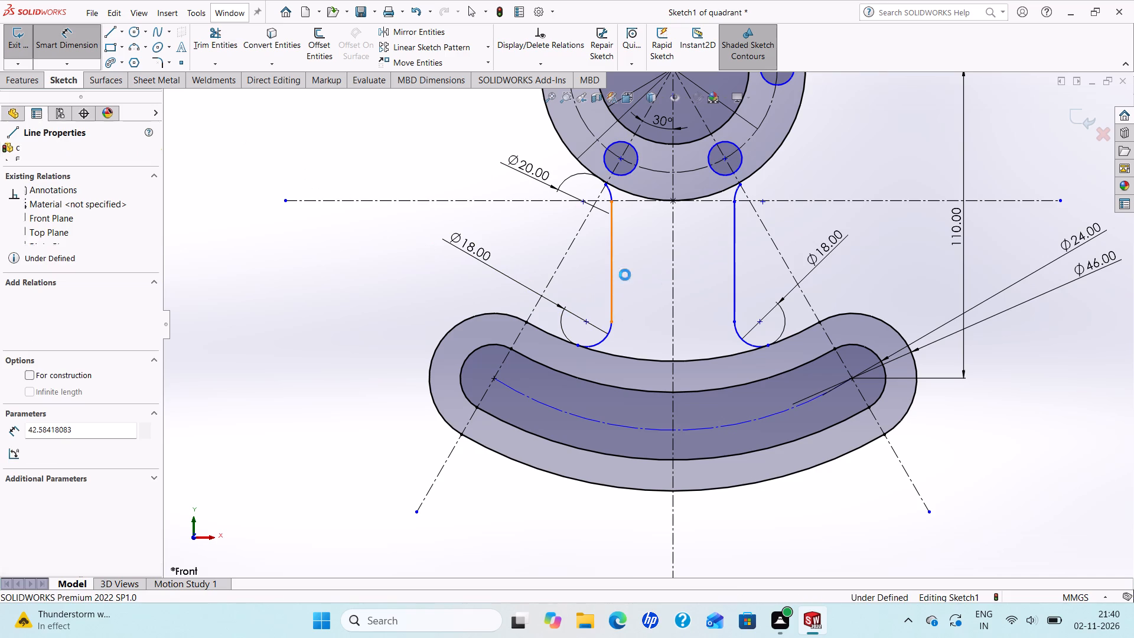
{"action": "left_click", "coordinate": [733, 272]}
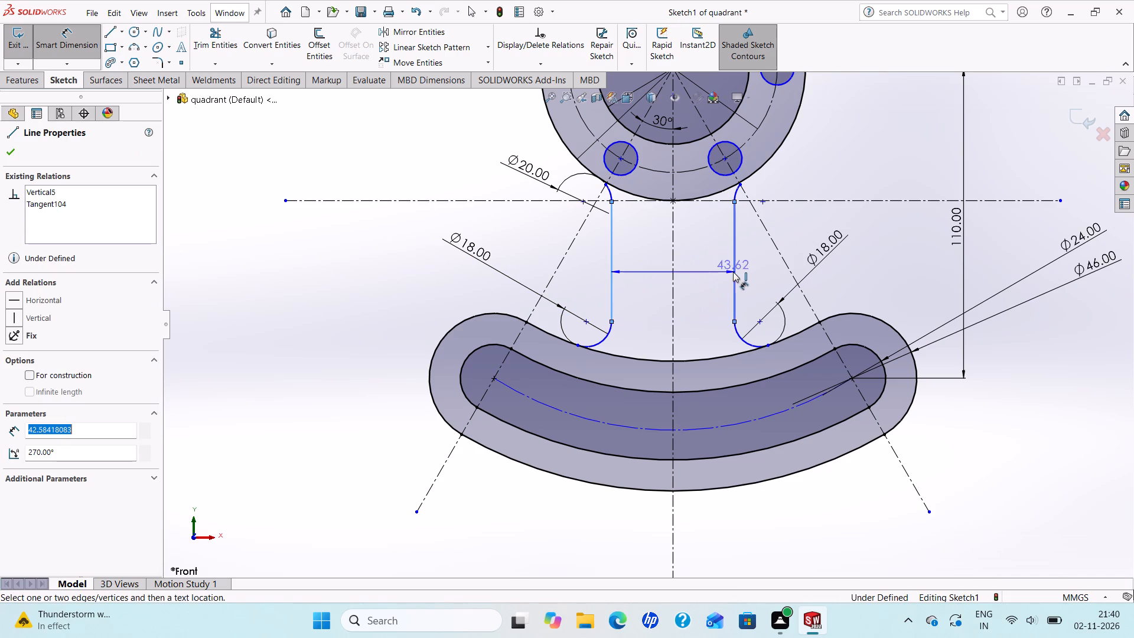
{"action": "left_click", "coordinate": [763, 276]}
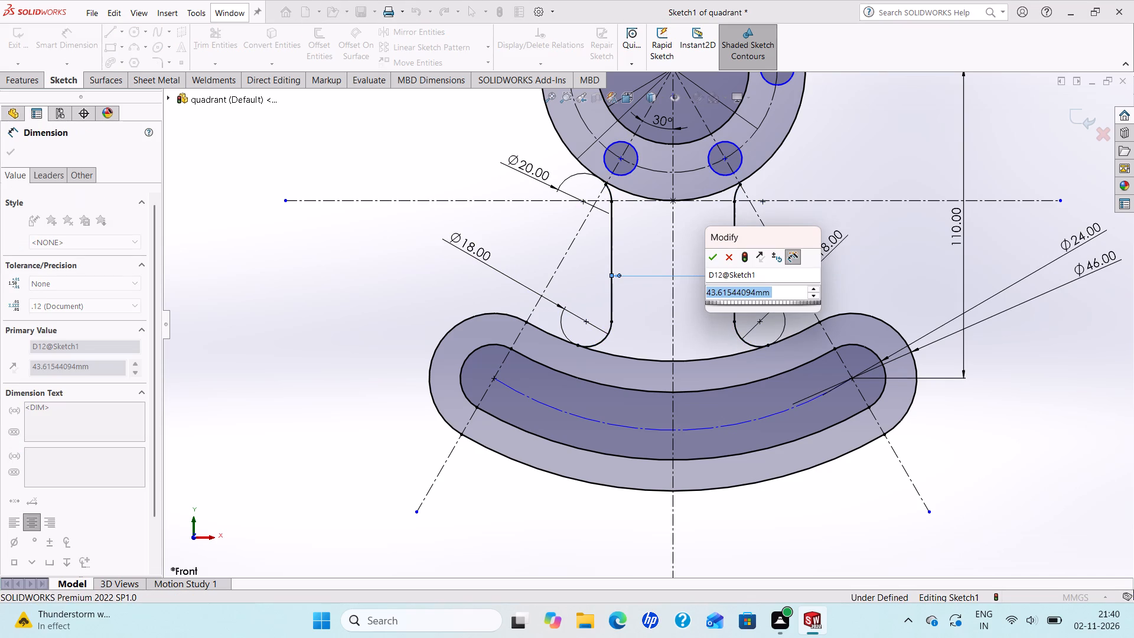
{"action": "type", "text": "36"}
{"action": "key", "text": "Return"}
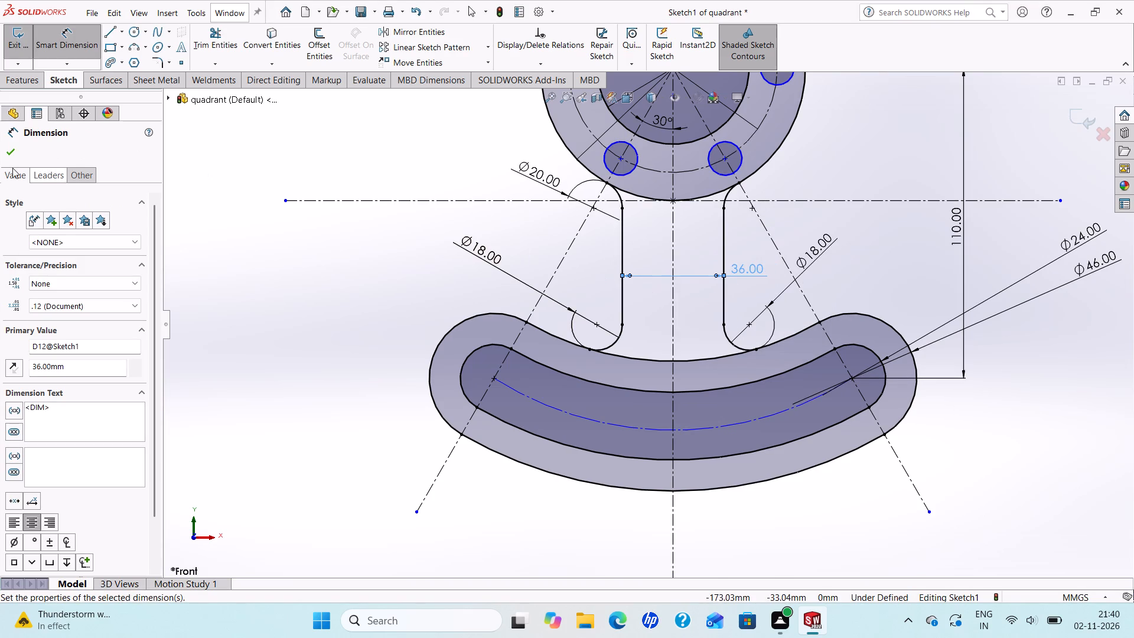
{"action": "left_click", "coordinate": [8, 158]}
Examine the whole sketch, from the flange and its holes through the web to the slotted arm.
{"action": "scroll", "coordinate": [637, 303], "scroll_direction": "up", "scroll_amount": 2}
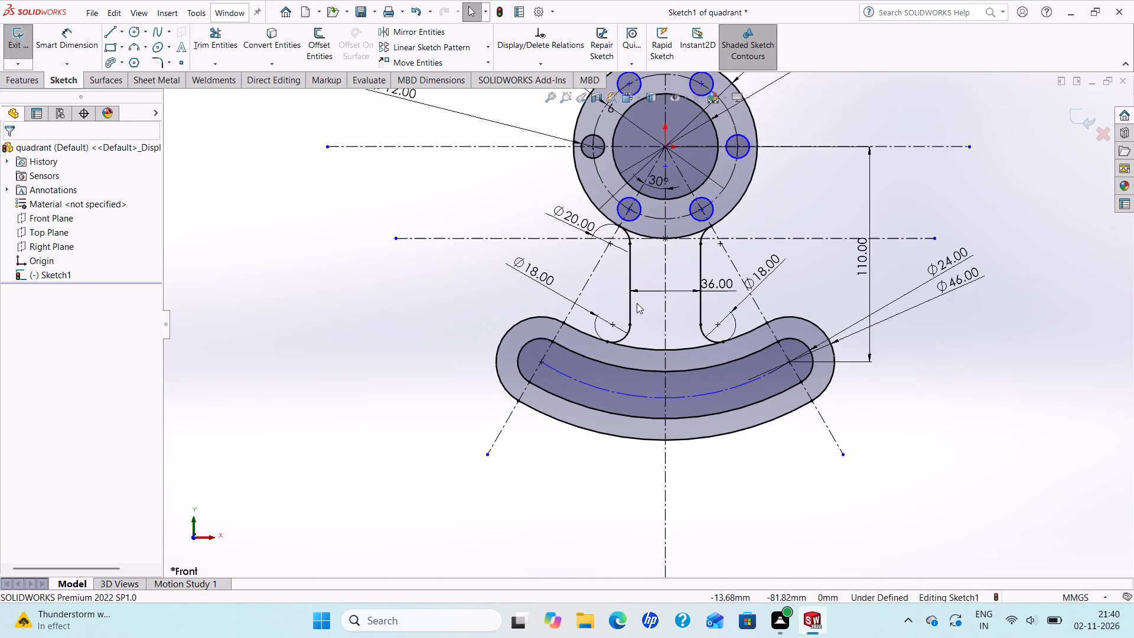
{"action": "scroll", "coordinate": [829, 314], "scroll_direction": "down", "scroll_amount": 1}
{"action": "scroll", "coordinate": [680, 295], "scroll_direction": "up", "scroll_amount": 1}
{"action": "scroll", "coordinate": [660, 248], "scroll_direction": "down", "scroll_amount": 1}
{"action": "scroll", "coordinate": [660, 248], "scroll_direction": "up", "scroll_amount": 1}
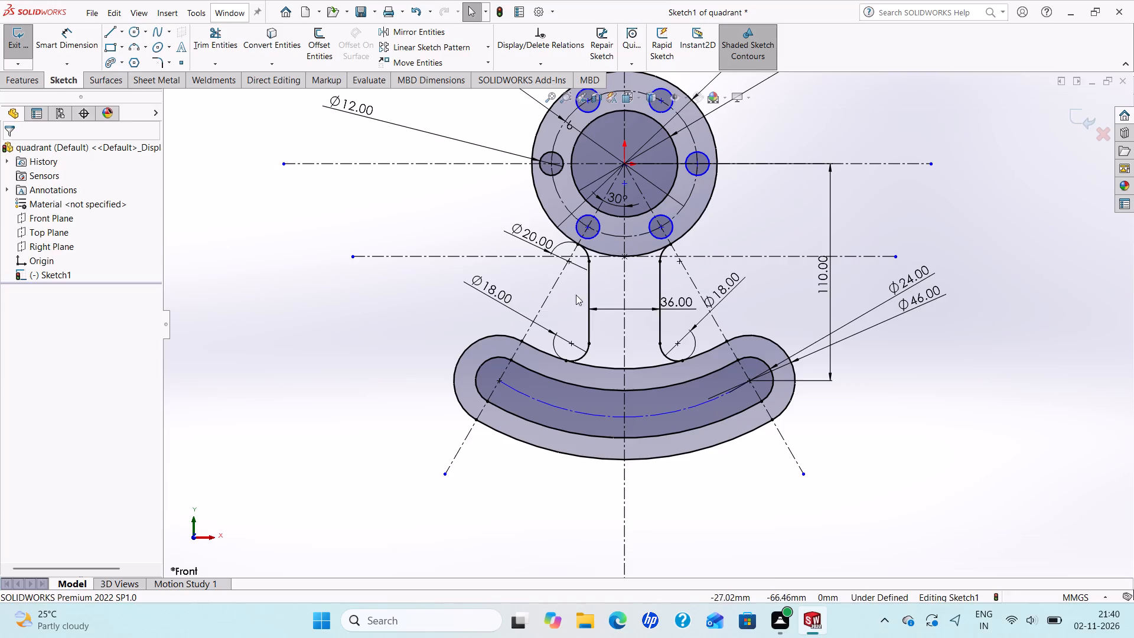
{"action": "scroll", "coordinate": [651, 252], "scroll_direction": "down", "scroll_amount": 1}
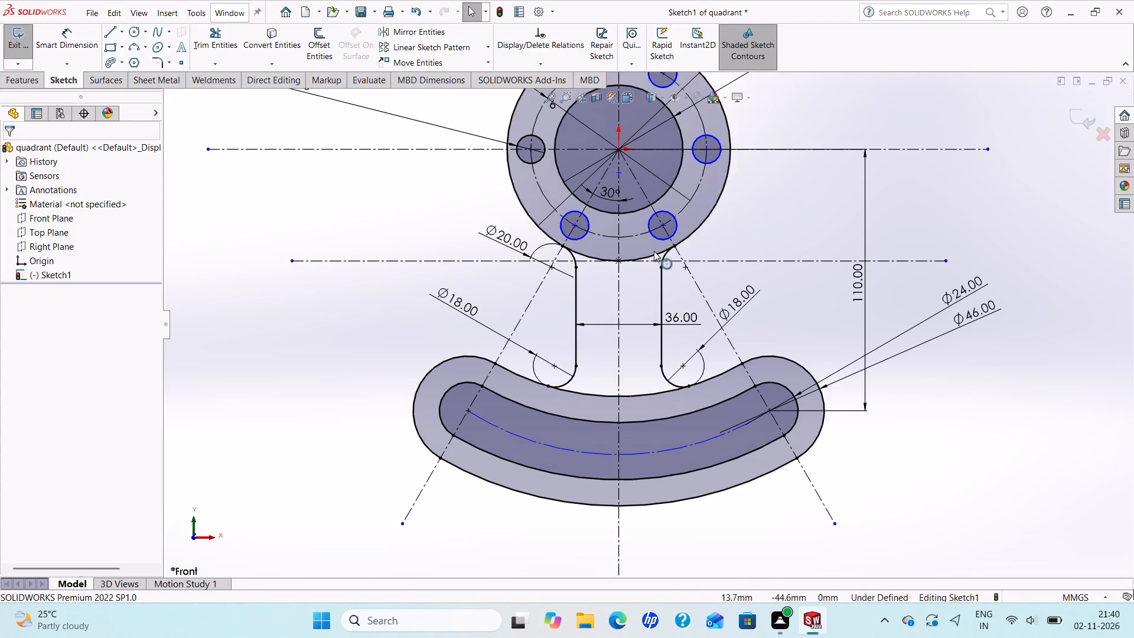
{"action": "scroll", "coordinate": [659, 251], "scroll_direction": "down", "scroll_amount": 2}
{"action": "scroll", "coordinate": [659, 252], "scroll_direction": "up", "scroll_amount": 2}
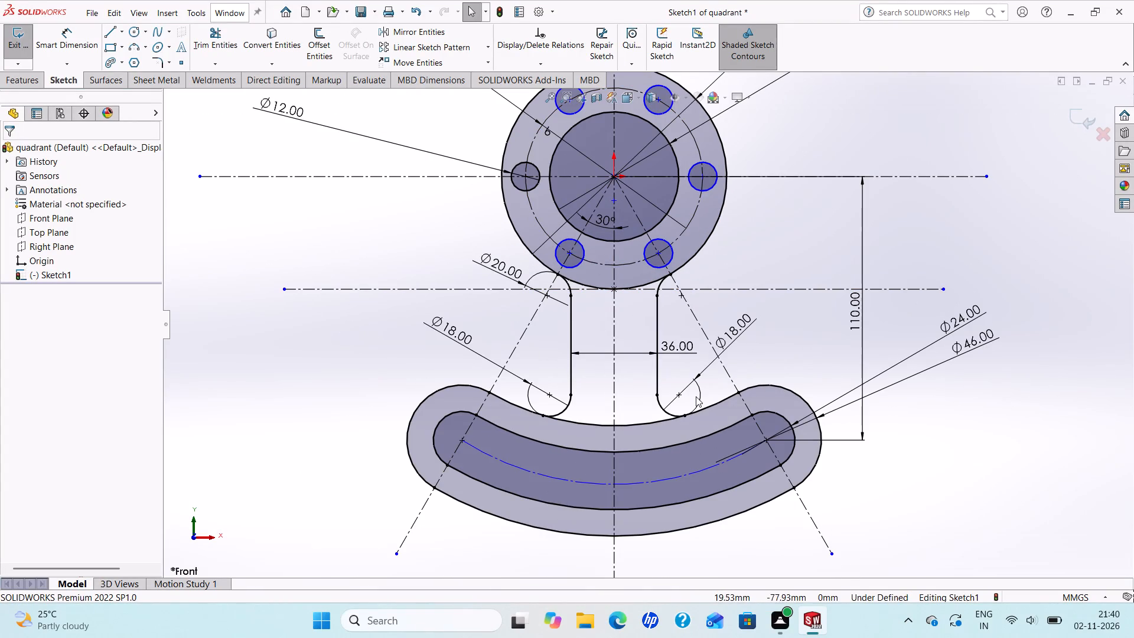
{"action": "scroll", "coordinate": [690, 290], "scroll_direction": "up", "scroll_amount": 2}
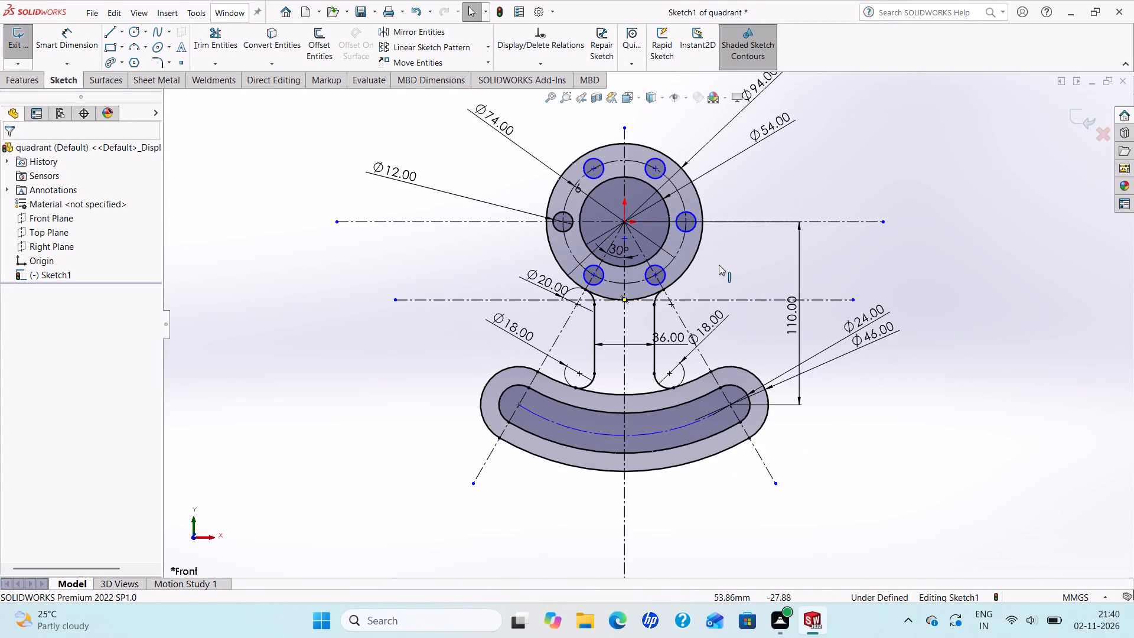
{"action": "scroll", "coordinate": [722, 262], "scroll_direction": "down", "scroll_amount": 1}
{"action": "scroll", "coordinate": [722, 262], "scroll_direction": "up", "scroll_amount": 1}
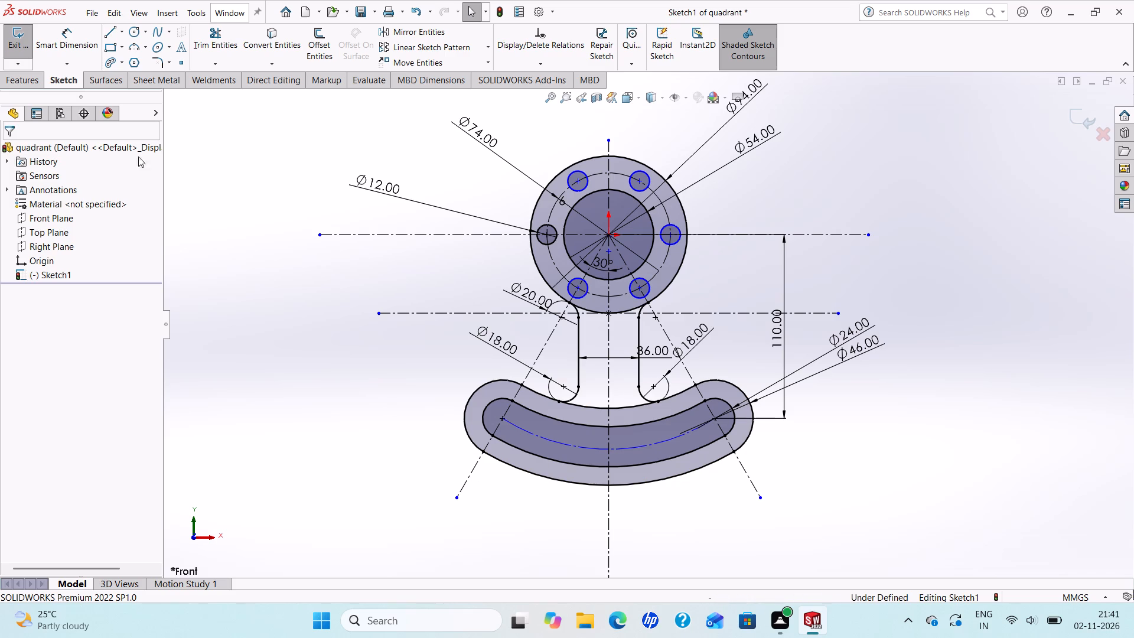
{"action": "scroll", "coordinate": [768, 230], "scroll_direction": "up", "scroll_amount": 1}
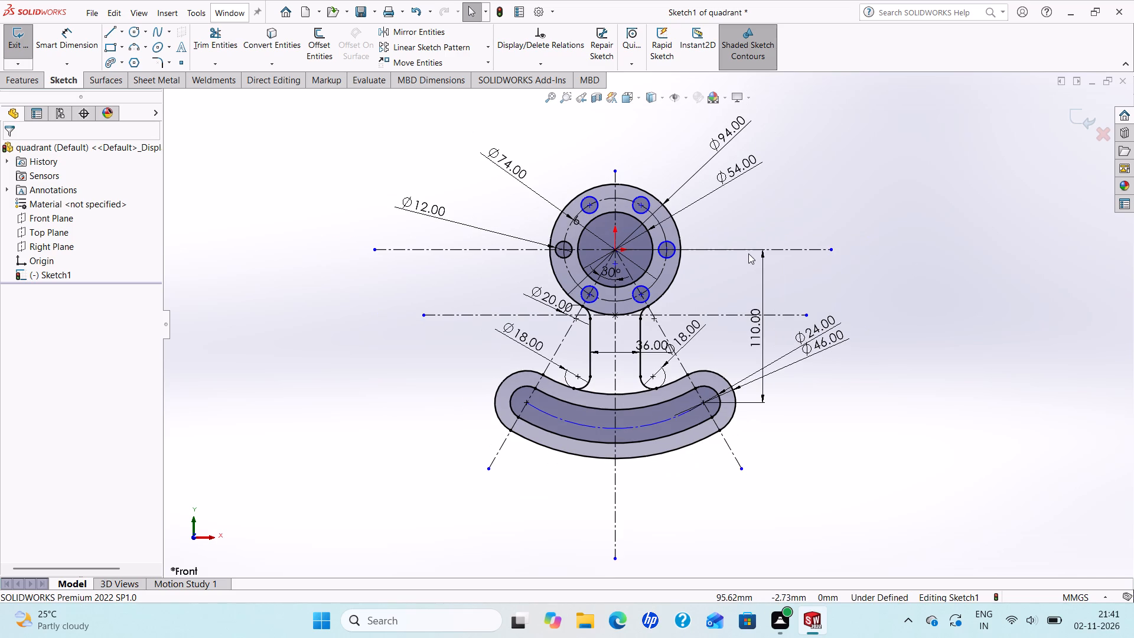
{"action": "scroll", "coordinate": [748, 253], "scroll_direction": "down", "scroll_amount": 1}
{"action": "scroll", "coordinate": [748, 253], "scroll_direction": "up", "scroll_amount": 1}
{"action": "scroll", "coordinate": [747, 248], "scroll_direction": "down", "scroll_amount": 1}
{"action": "scroll", "coordinate": [747, 248], "scroll_direction": "up", "scroll_amount": 2}
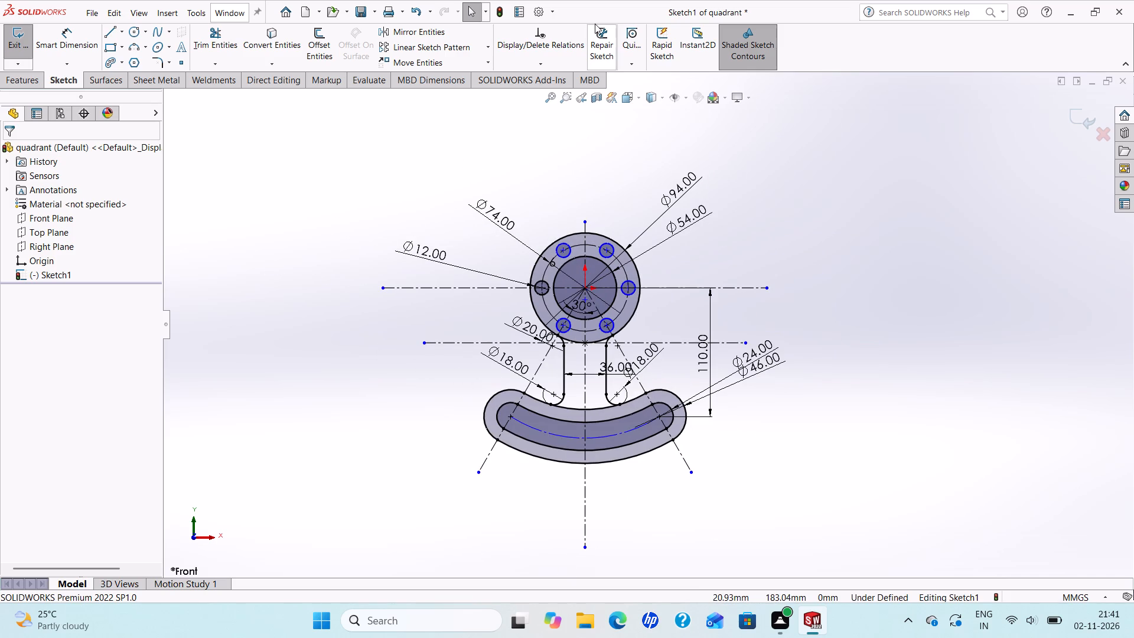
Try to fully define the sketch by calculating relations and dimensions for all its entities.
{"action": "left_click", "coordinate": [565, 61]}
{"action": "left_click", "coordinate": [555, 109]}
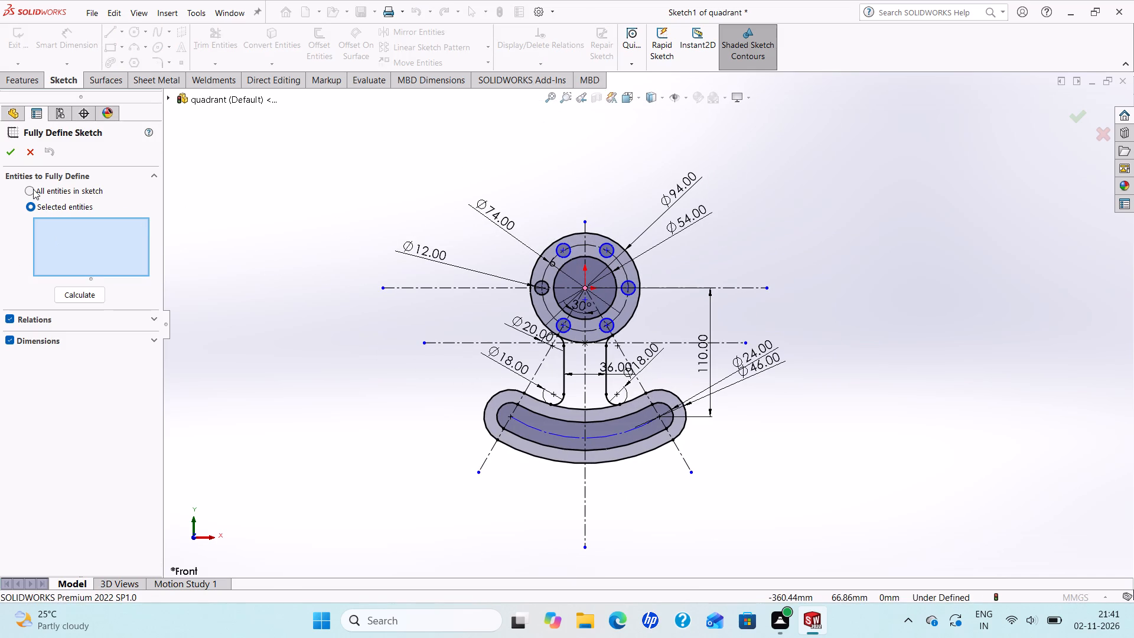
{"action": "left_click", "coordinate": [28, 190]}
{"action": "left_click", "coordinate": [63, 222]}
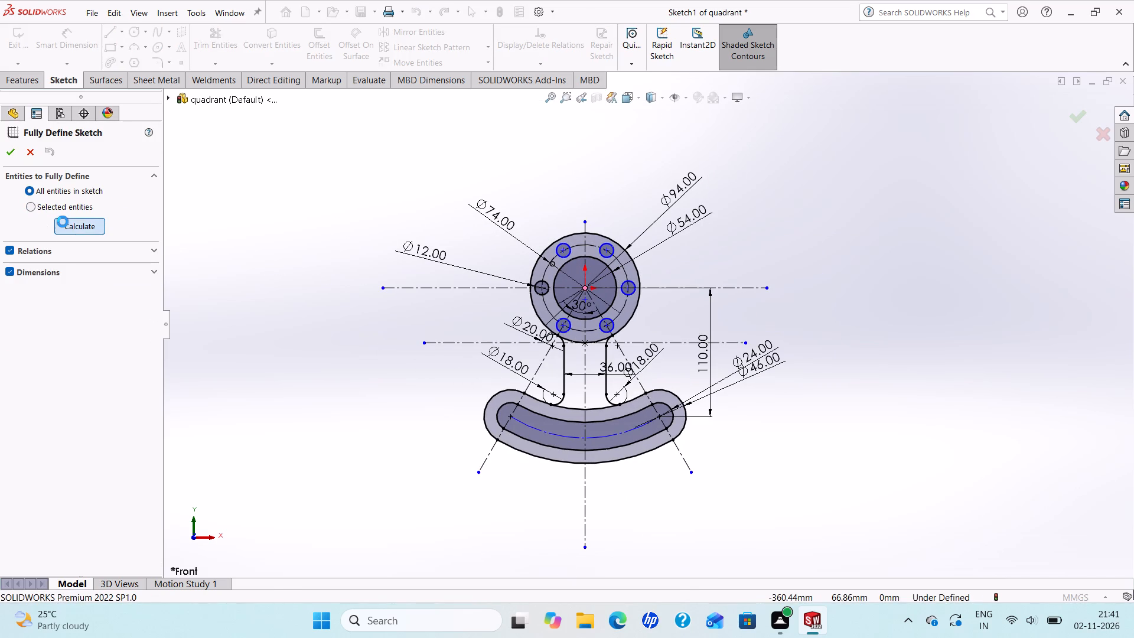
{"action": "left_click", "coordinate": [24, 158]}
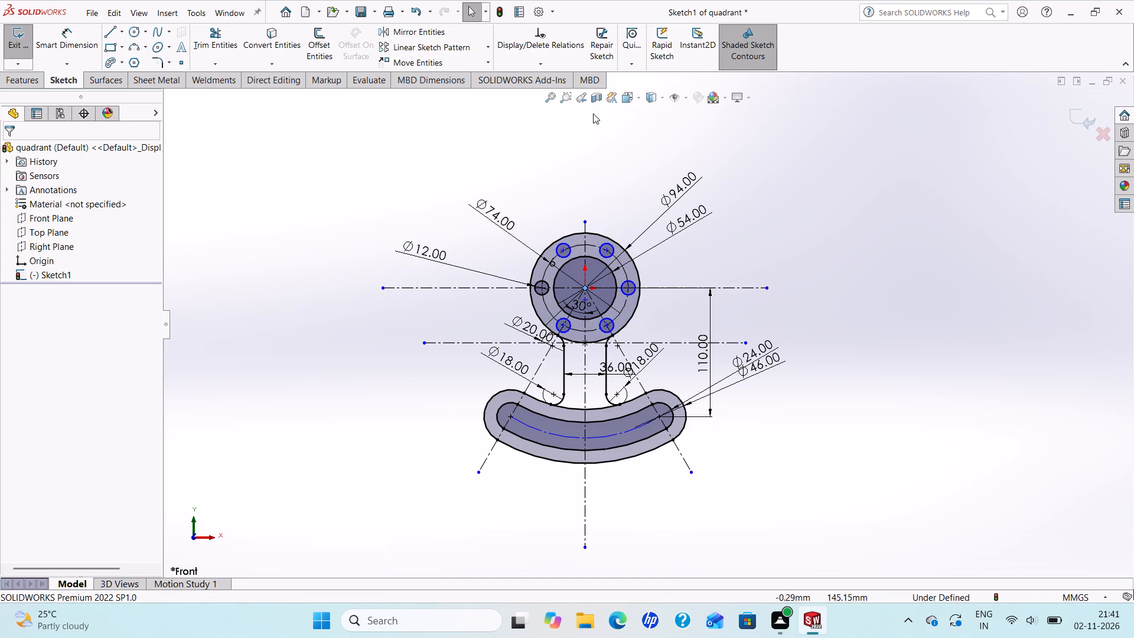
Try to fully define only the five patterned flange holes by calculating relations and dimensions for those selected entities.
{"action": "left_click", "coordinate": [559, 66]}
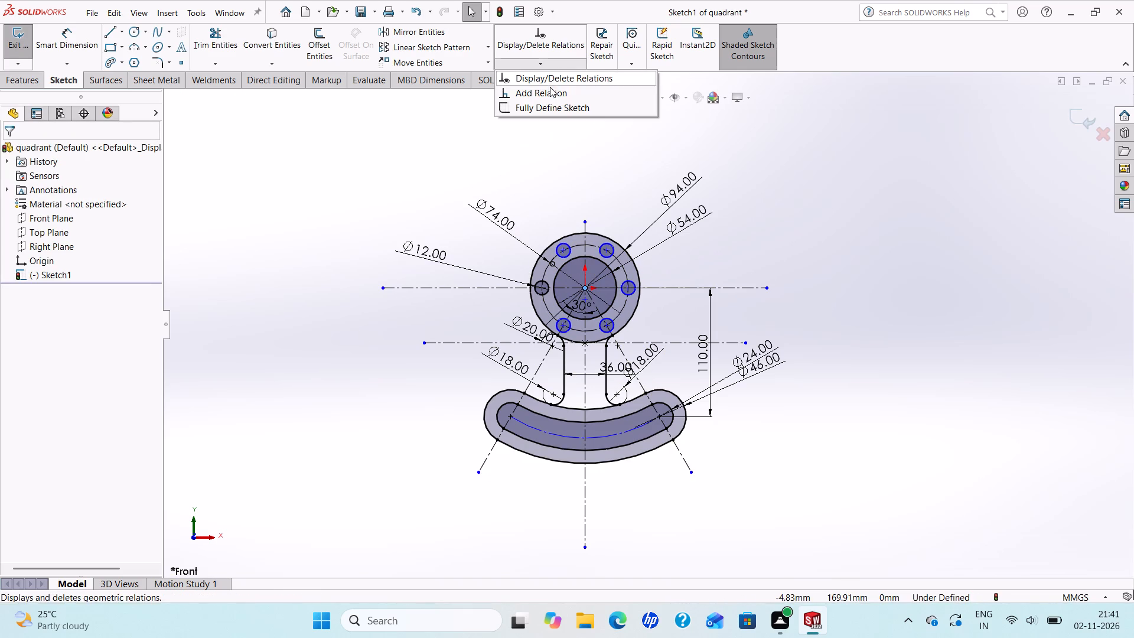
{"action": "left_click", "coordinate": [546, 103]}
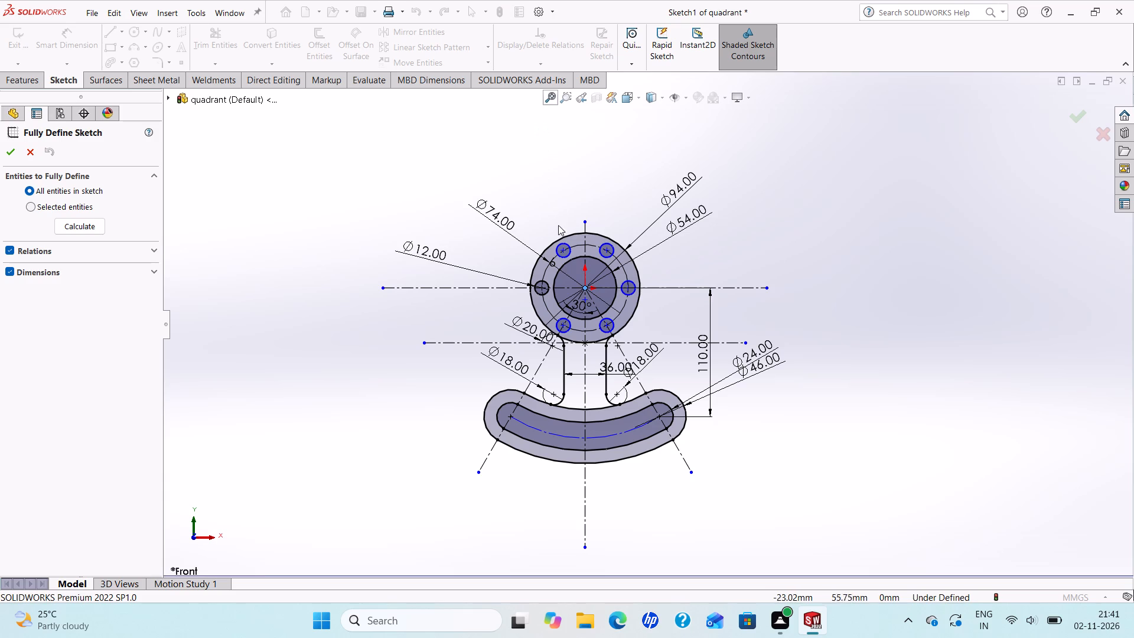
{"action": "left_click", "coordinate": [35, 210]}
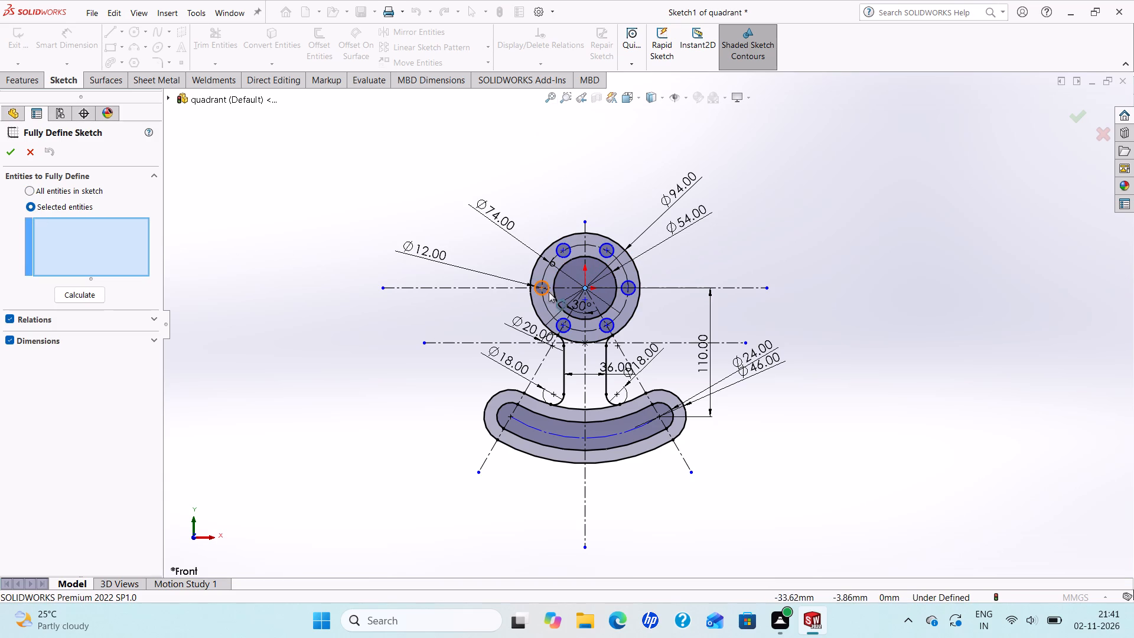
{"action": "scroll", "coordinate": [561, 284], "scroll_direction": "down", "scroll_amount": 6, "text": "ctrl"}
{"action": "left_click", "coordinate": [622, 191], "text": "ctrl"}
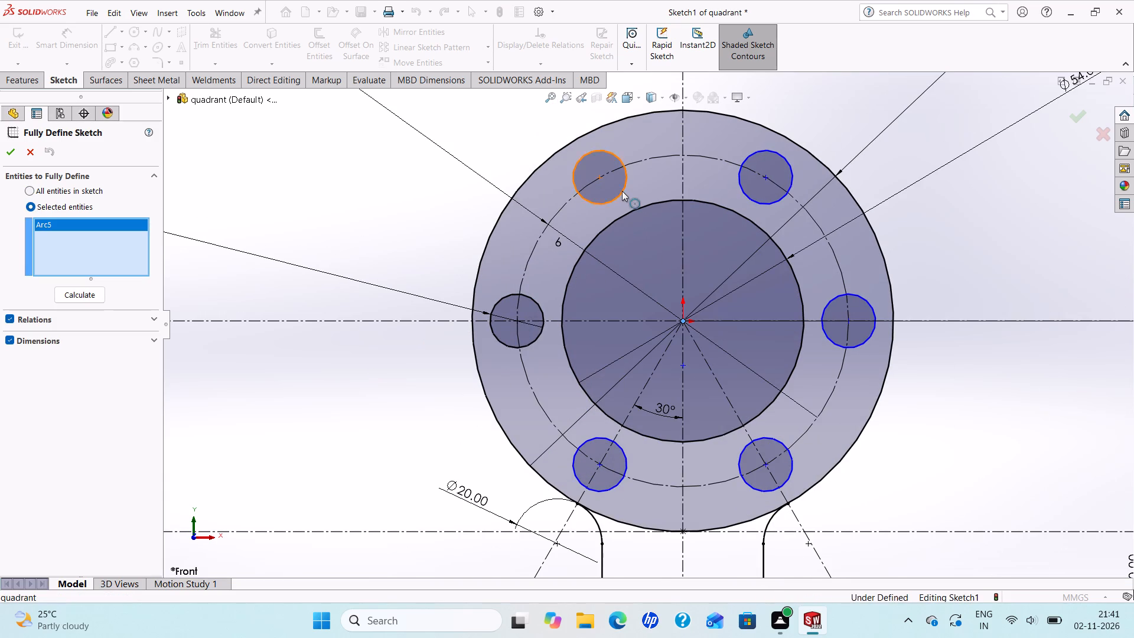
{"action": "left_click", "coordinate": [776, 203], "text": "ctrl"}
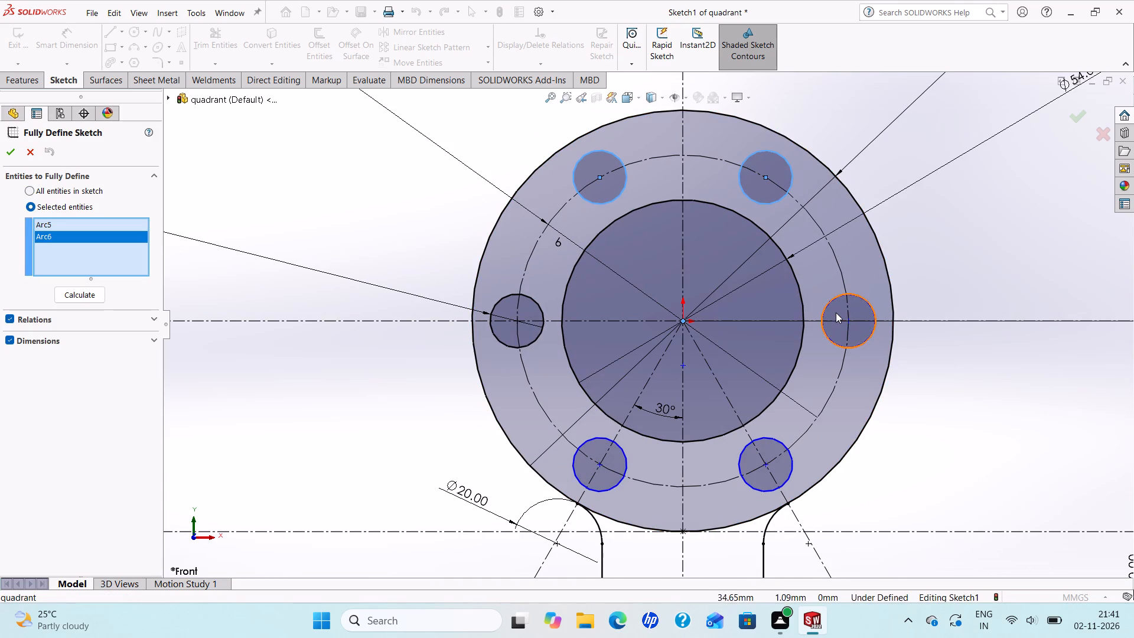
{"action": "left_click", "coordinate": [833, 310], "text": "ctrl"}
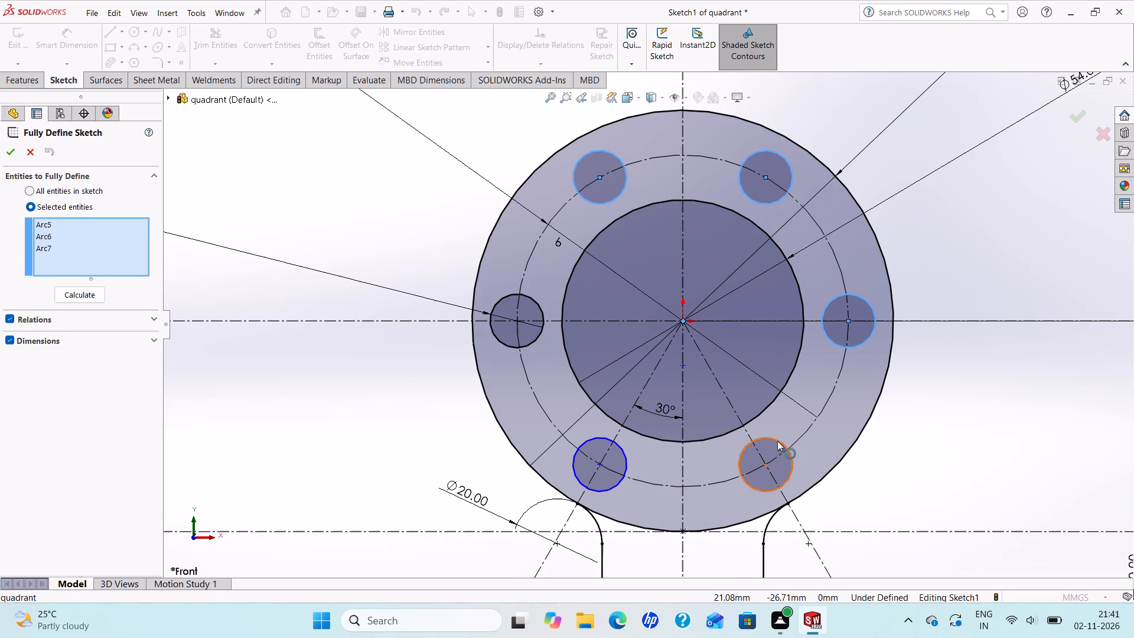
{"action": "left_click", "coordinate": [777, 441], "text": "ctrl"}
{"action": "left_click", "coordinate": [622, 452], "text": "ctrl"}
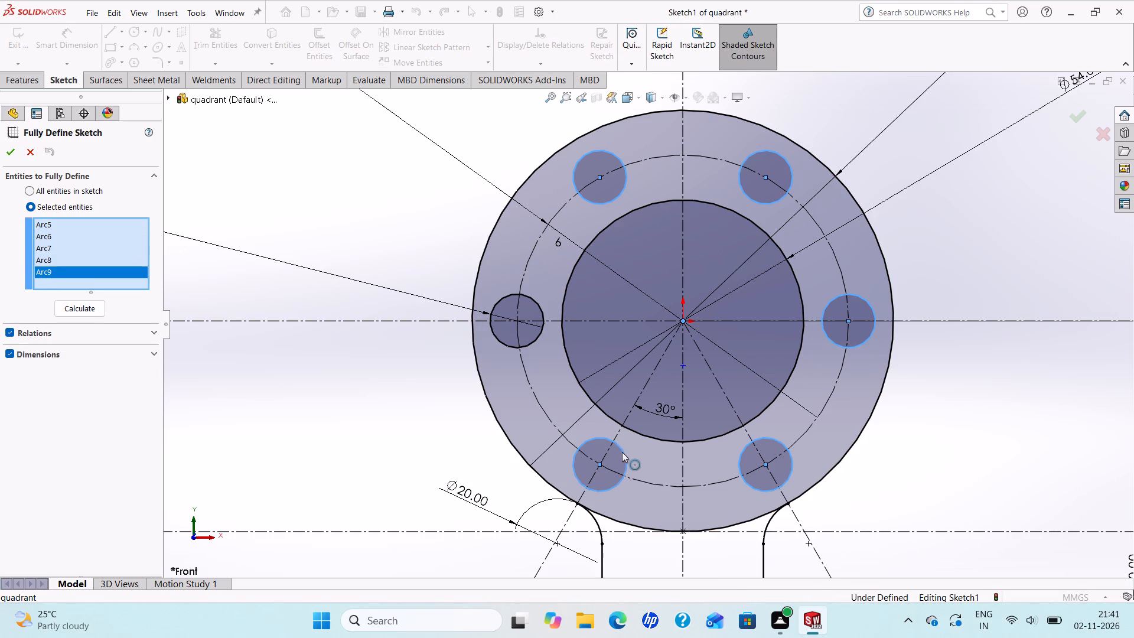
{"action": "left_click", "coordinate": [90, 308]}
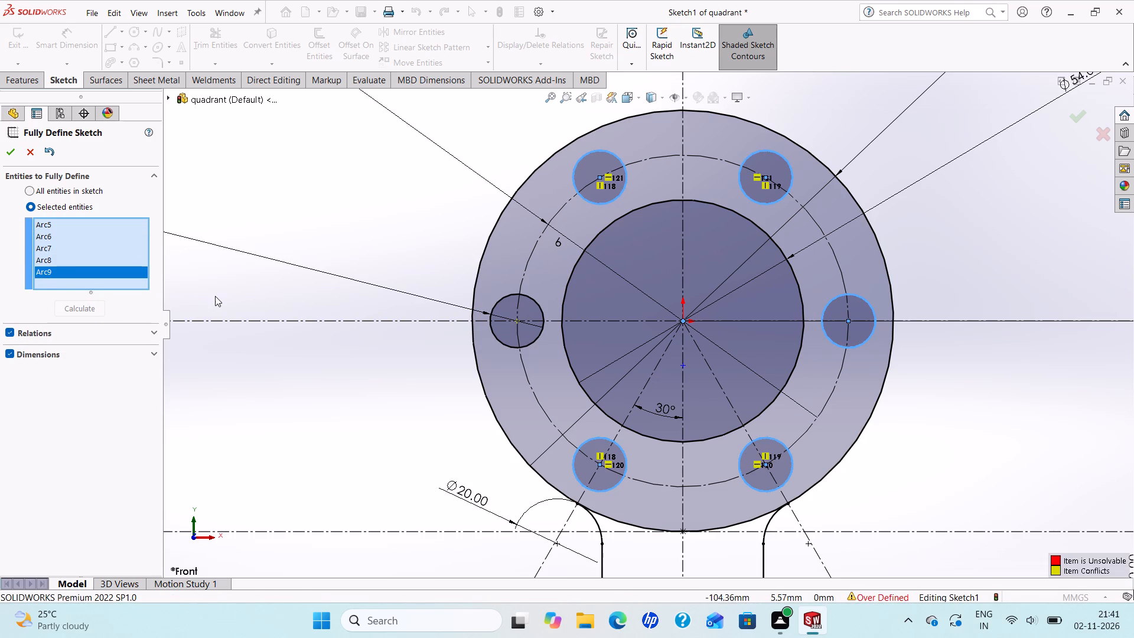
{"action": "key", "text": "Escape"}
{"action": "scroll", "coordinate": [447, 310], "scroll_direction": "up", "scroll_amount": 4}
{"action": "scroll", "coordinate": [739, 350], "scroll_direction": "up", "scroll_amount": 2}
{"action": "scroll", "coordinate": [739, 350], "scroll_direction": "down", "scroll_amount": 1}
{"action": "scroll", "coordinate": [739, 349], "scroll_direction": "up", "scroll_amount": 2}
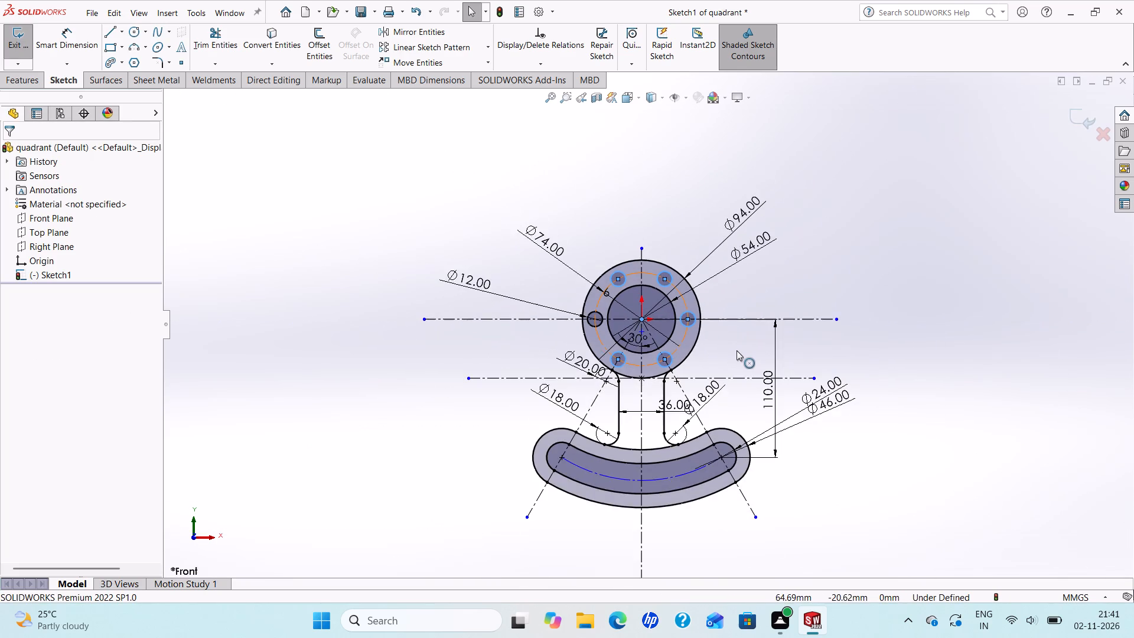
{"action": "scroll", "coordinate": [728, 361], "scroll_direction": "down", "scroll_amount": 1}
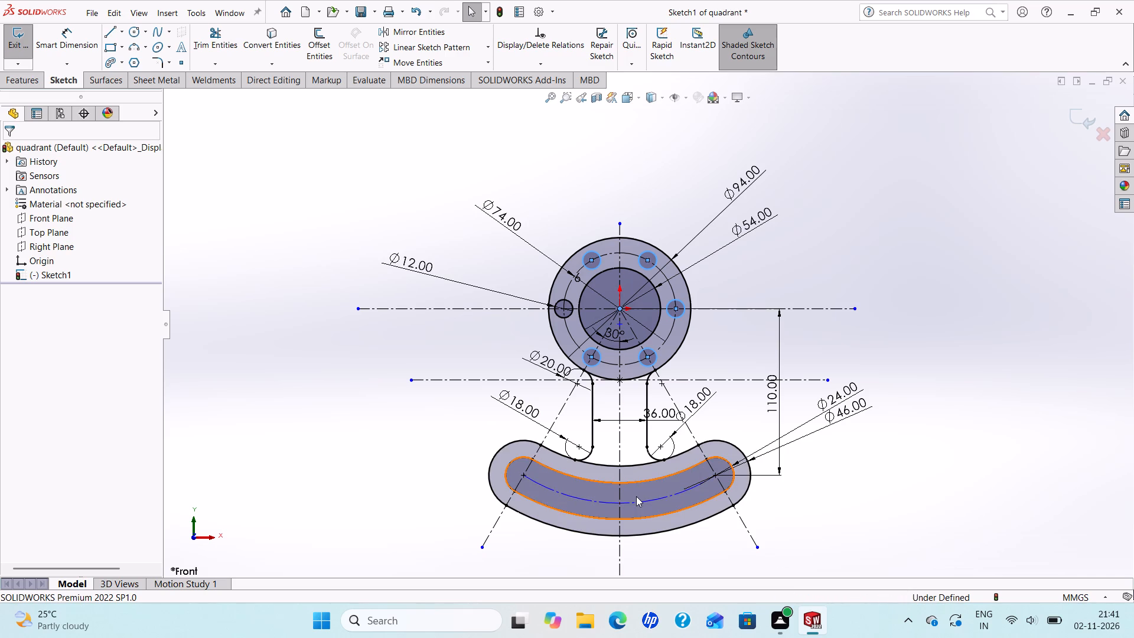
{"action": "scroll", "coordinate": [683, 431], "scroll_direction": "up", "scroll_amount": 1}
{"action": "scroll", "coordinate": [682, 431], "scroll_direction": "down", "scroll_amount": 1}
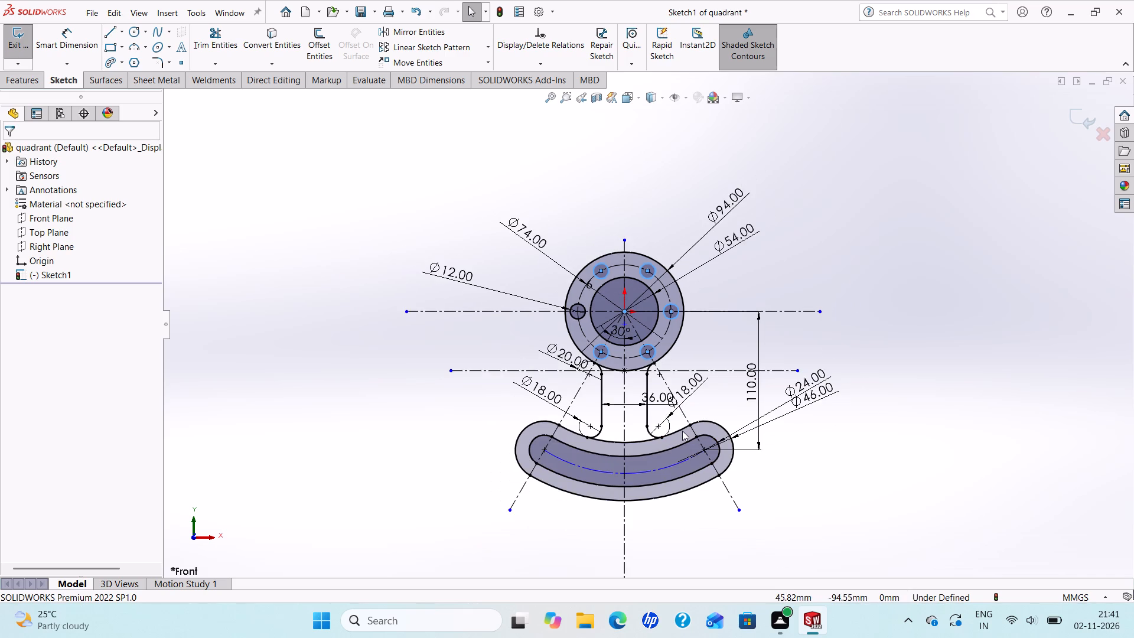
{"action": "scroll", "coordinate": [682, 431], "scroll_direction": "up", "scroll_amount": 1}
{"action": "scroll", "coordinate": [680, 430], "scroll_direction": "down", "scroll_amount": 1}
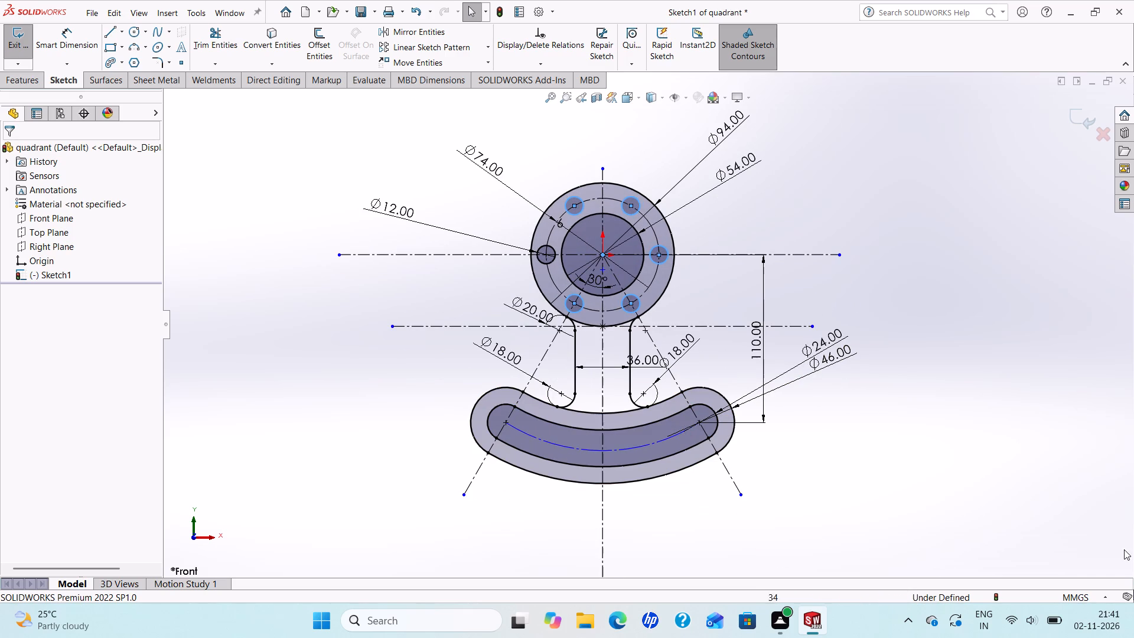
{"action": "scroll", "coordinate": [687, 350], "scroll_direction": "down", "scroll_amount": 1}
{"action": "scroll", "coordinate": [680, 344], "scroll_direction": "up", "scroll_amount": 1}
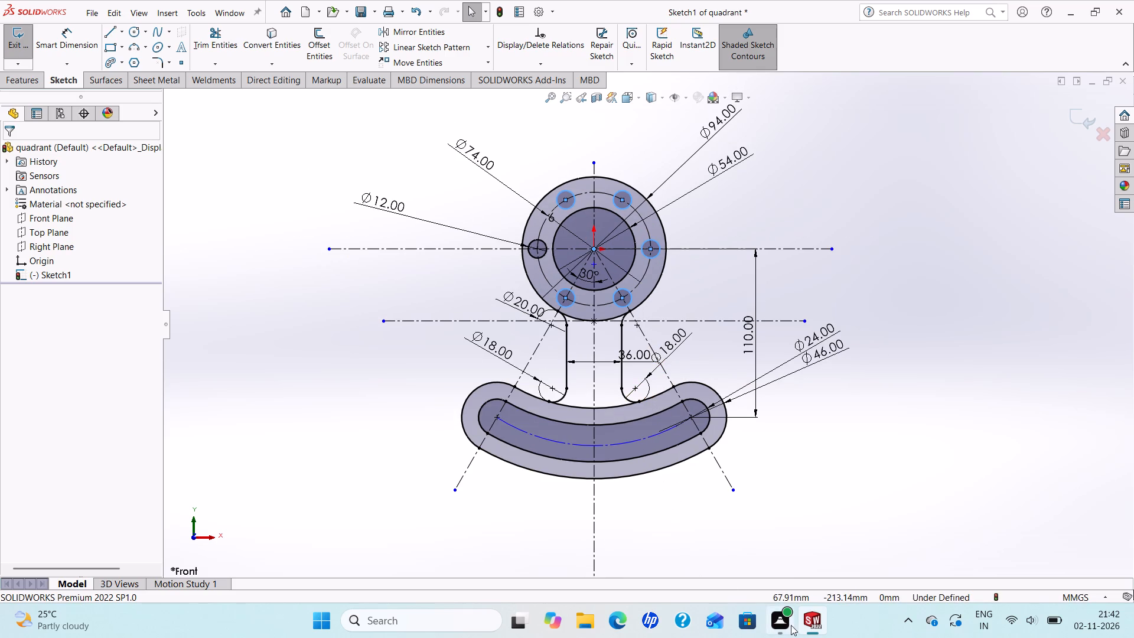
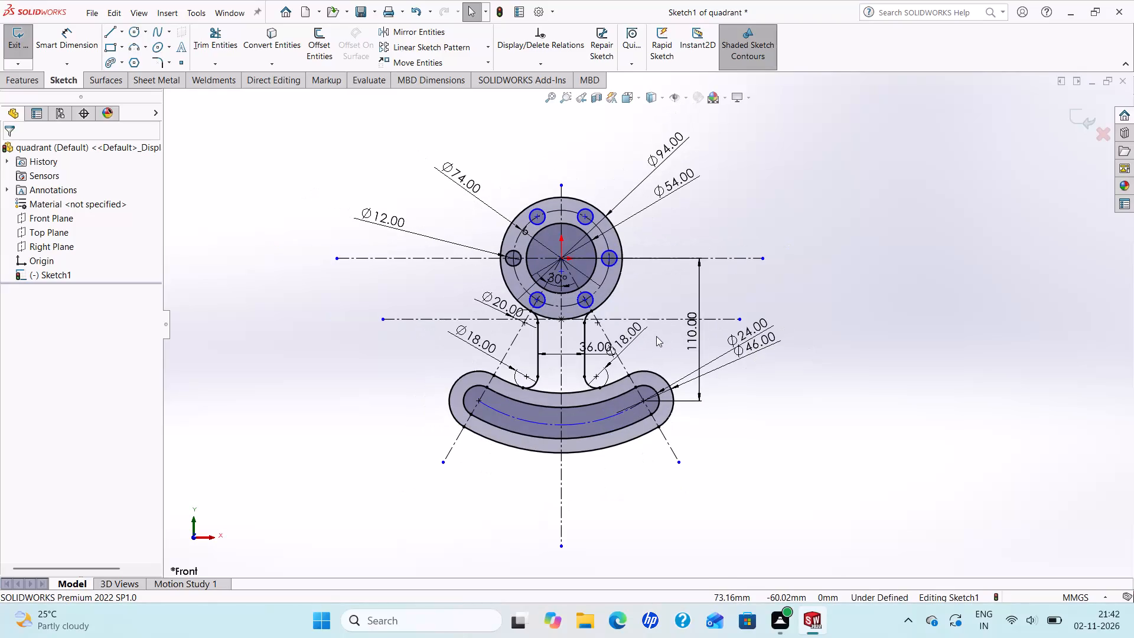
Examine the quadrant sketch, checking the flange with its bolt holes, the connecting web and the curved slot profile.
{"action": "scroll", "coordinate": [656, 336], "scroll_direction": "down", "scroll_amount": 1}
{"action": "scroll", "coordinate": [656, 336], "scroll_direction": "up", "scroll_amount": 1}
{"action": "scroll", "coordinate": [656, 336], "scroll_direction": "down", "scroll_amount": 2}
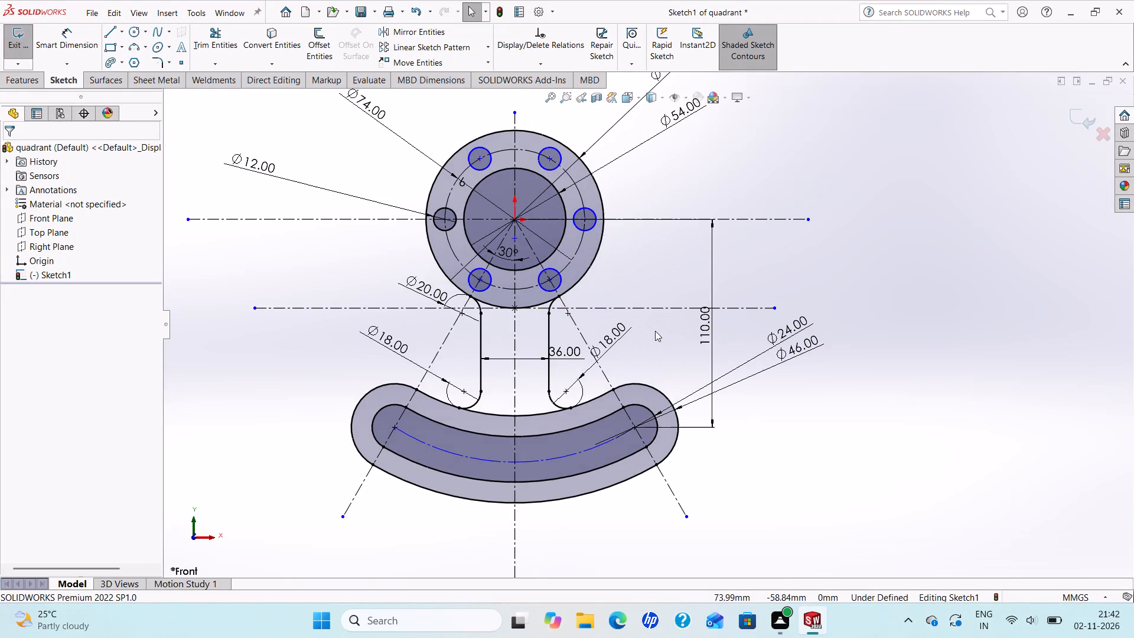
{"action": "scroll", "coordinate": [655, 331], "scroll_direction": "down", "scroll_amount": 1}
{"action": "scroll", "coordinate": [655, 331], "scroll_direction": "up", "scroll_amount": 4}
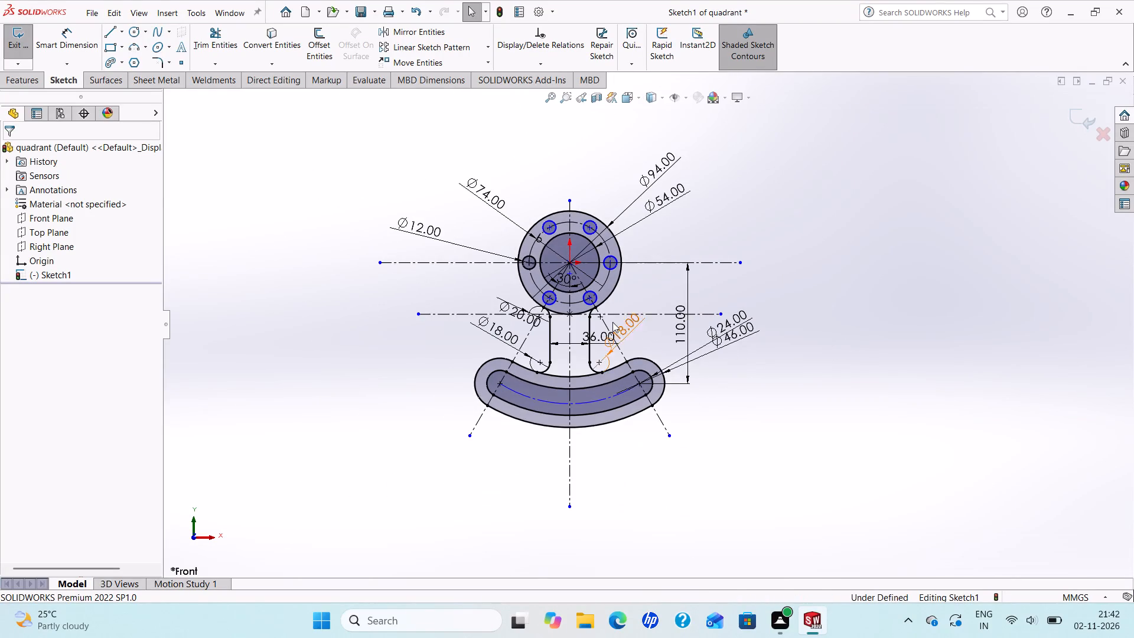
{"action": "scroll", "coordinate": [612, 322], "scroll_direction": "down", "scroll_amount": 2}
{"action": "scroll", "coordinate": [612, 322], "scroll_direction": "up", "scroll_amount": 2}
{"action": "scroll", "coordinate": [594, 268], "scroll_direction": "down", "scroll_amount": 2}
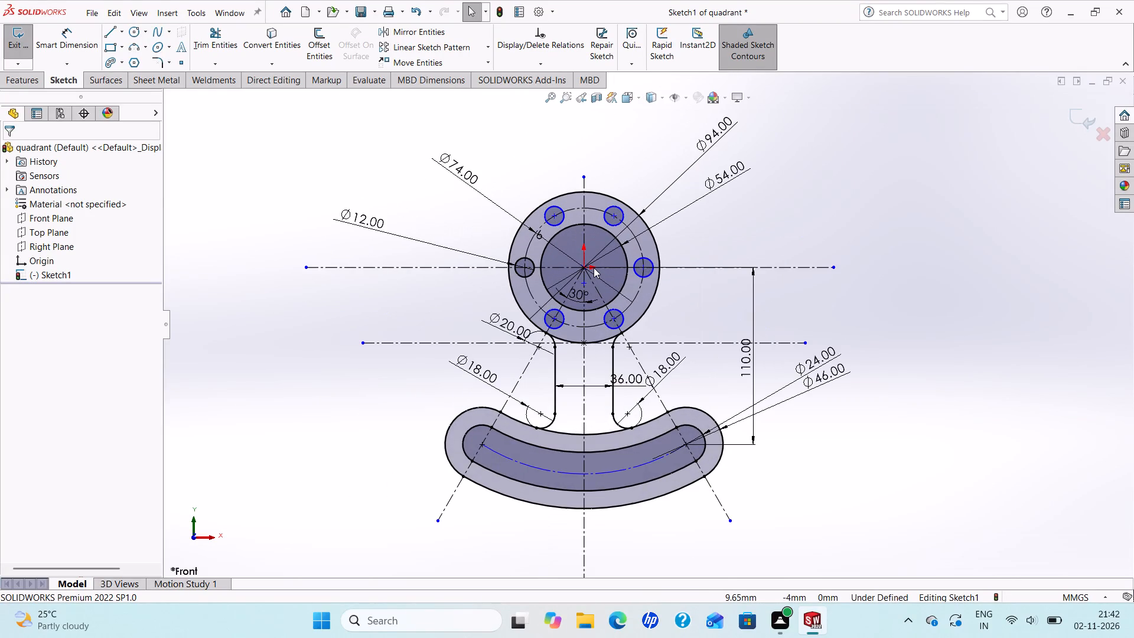
{"action": "scroll", "coordinate": [594, 268], "scroll_direction": "up", "scroll_amount": 1}
{"action": "scroll", "coordinate": [590, 230], "scroll_direction": "down", "scroll_amount": 3}
{"action": "scroll", "coordinate": [589, 285], "scroll_direction": "up", "scroll_amount": 1}
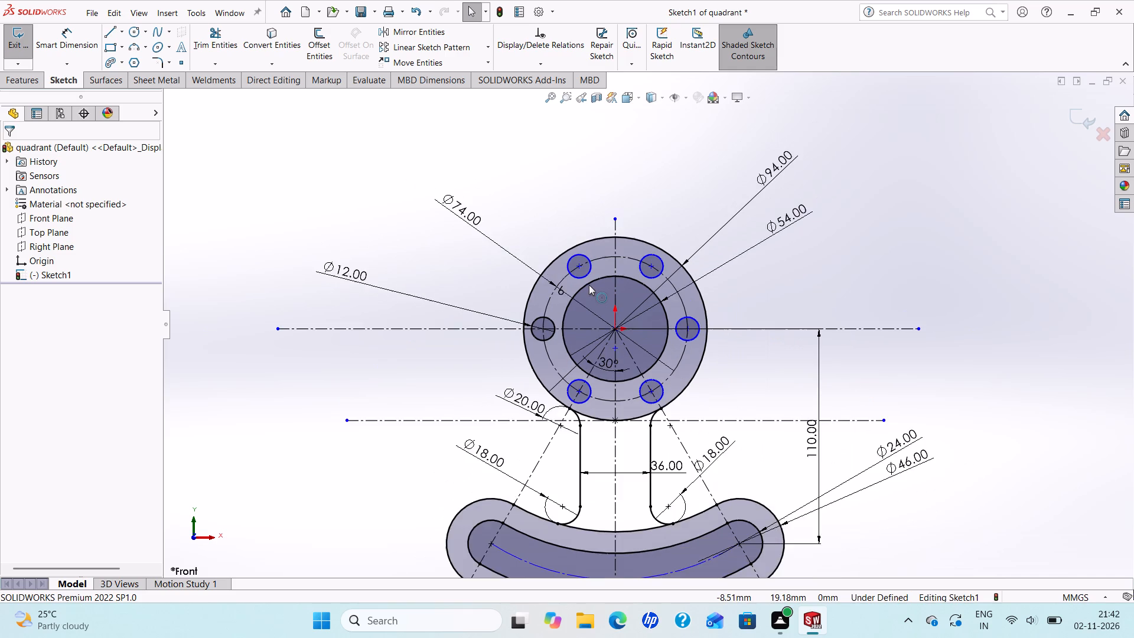
{"action": "scroll", "coordinate": [589, 285], "scroll_direction": "up", "scroll_amount": 1}
{"action": "scroll", "coordinate": [589, 285], "scroll_direction": "down", "scroll_amount": 2}
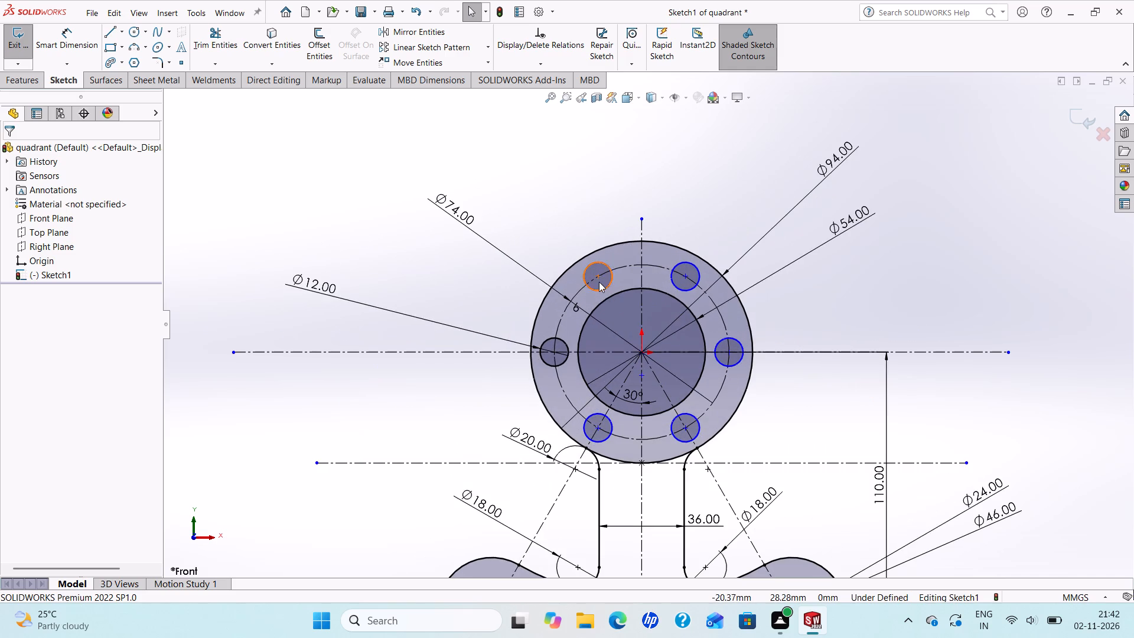
{"action": "scroll", "coordinate": [599, 282], "scroll_direction": "down", "scroll_amount": 3}
{"action": "scroll", "coordinate": [599, 282], "scroll_direction": "up", "scroll_amount": 3}
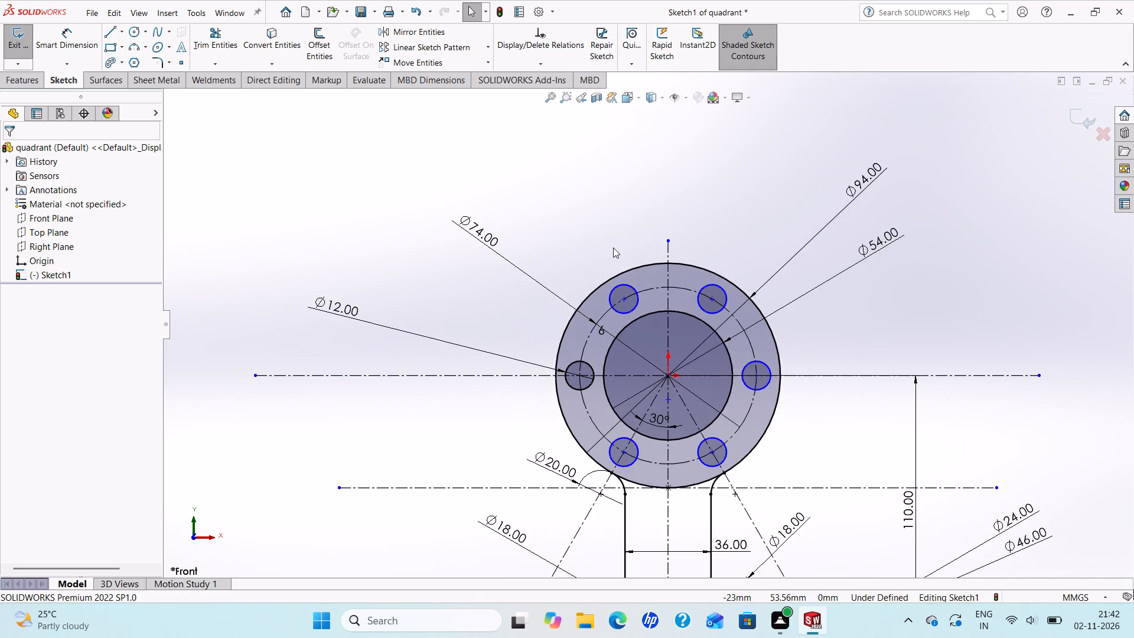
{"action": "scroll", "coordinate": [613, 248], "scroll_direction": "down", "scroll_amount": 5}
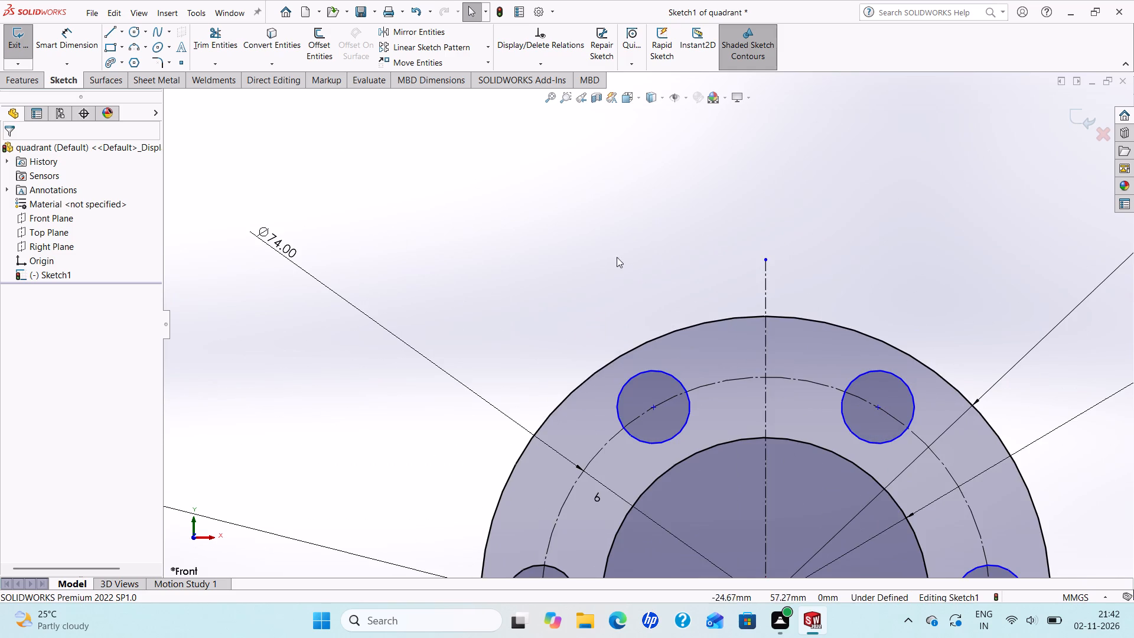
{"action": "scroll", "coordinate": [624, 272], "scroll_direction": "up", "scroll_amount": 5}
{"action": "scroll", "coordinate": [677, 361], "scroll_direction": "up", "scroll_amount": 4}
{"action": "scroll", "coordinate": [682, 374], "scroll_direction": "down", "scroll_amount": 2}
{"action": "scroll", "coordinate": [689, 403], "scroll_direction": "up", "scroll_amount": 3}
{"action": "scroll", "coordinate": [681, 454], "scroll_direction": "down", "scroll_amount": 2}
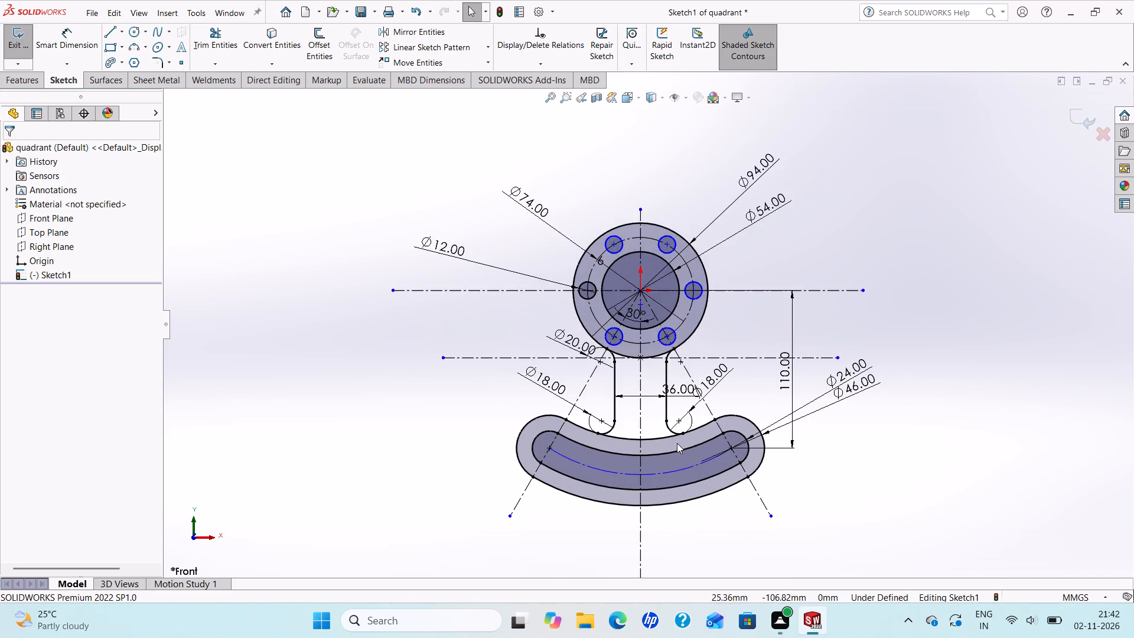
{"action": "scroll", "coordinate": [677, 442], "scroll_direction": "up", "scroll_amount": 2}
{"action": "scroll", "coordinate": [676, 441], "scroll_direction": "down", "scroll_amount": 1}
{"action": "scroll", "coordinate": [676, 439], "scroll_direction": "up", "scroll_amount": 1}
{"action": "scroll", "coordinate": [674, 438], "scroll_direction": "down", "scroll_amount": 1}
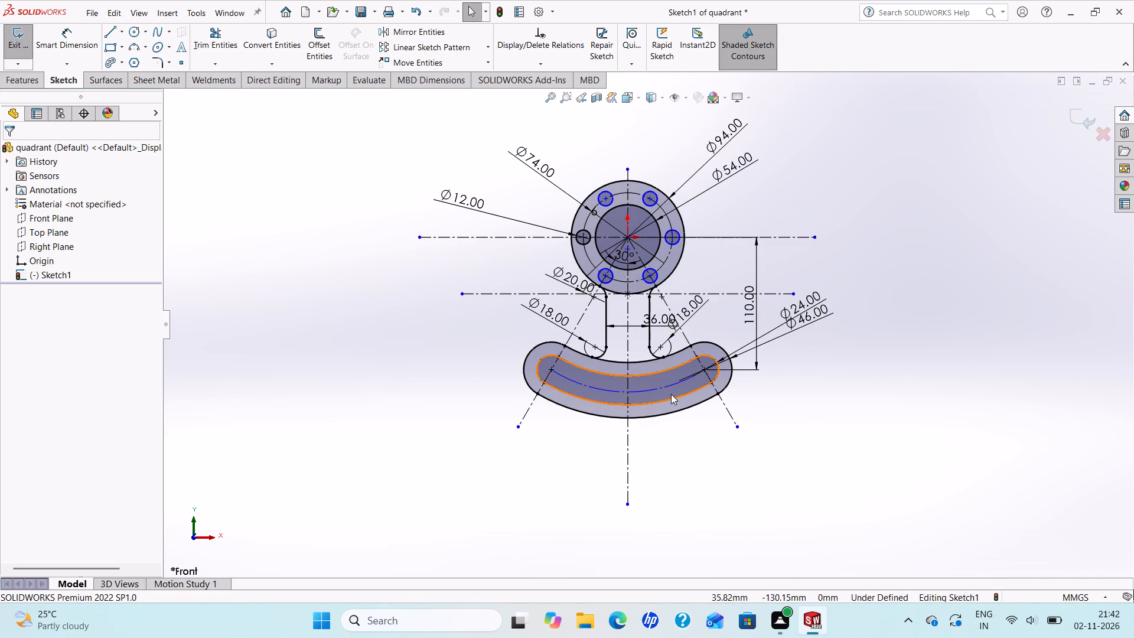
{"action": "scroll", "coordinate": [694, 371], "scroll_direction": "up", "scroll_amount": 1}
{"action": "scroll", "coordinate": [694, 370], "scroll_direction": "down", "scroll_amount": 1}
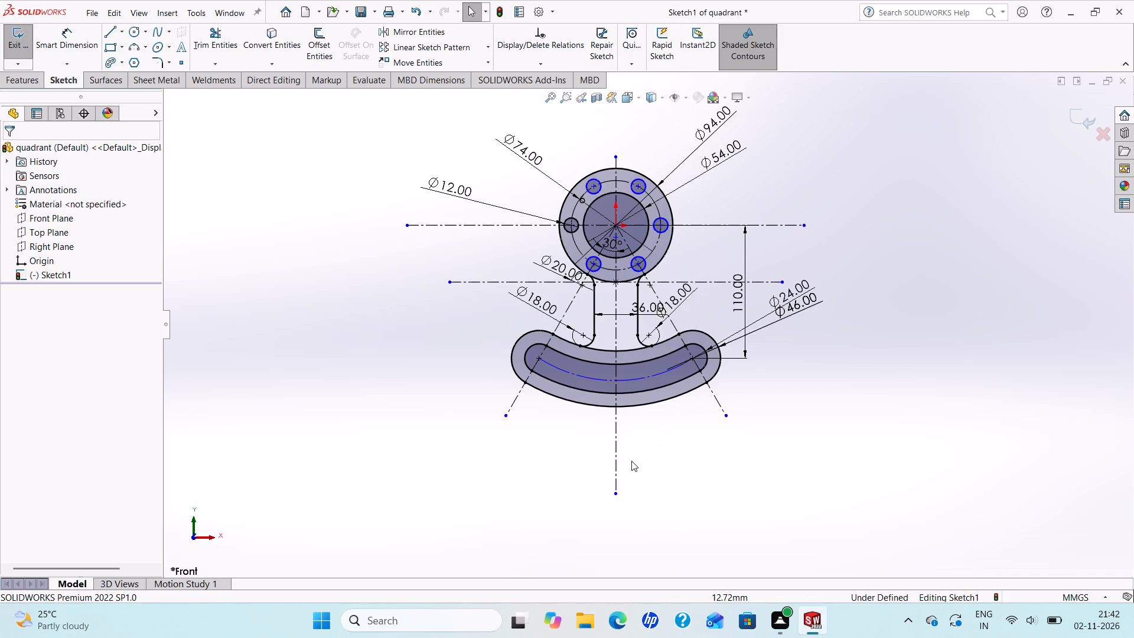
{"action": "scroll", "coordinate": [631, 461], "scroll_direction": "down", "scroll_amount": 1}
{"action": "scroll", "coordinate": [631, 461], "scroll_direction": "up", "scroll_amount": 2}
{"action": "scroll", "coordinate": [629, 435], "scroll_direction": "down", "scroll_amount": 1}
{"action": "scroll", "coordinate": [630, 410], "scroll_direction": "up", "scroll_amount": 2}
{"action": "scroll", "coordinate": [640, 339], "scroll_direction": "down", "scroll_amount": 2}
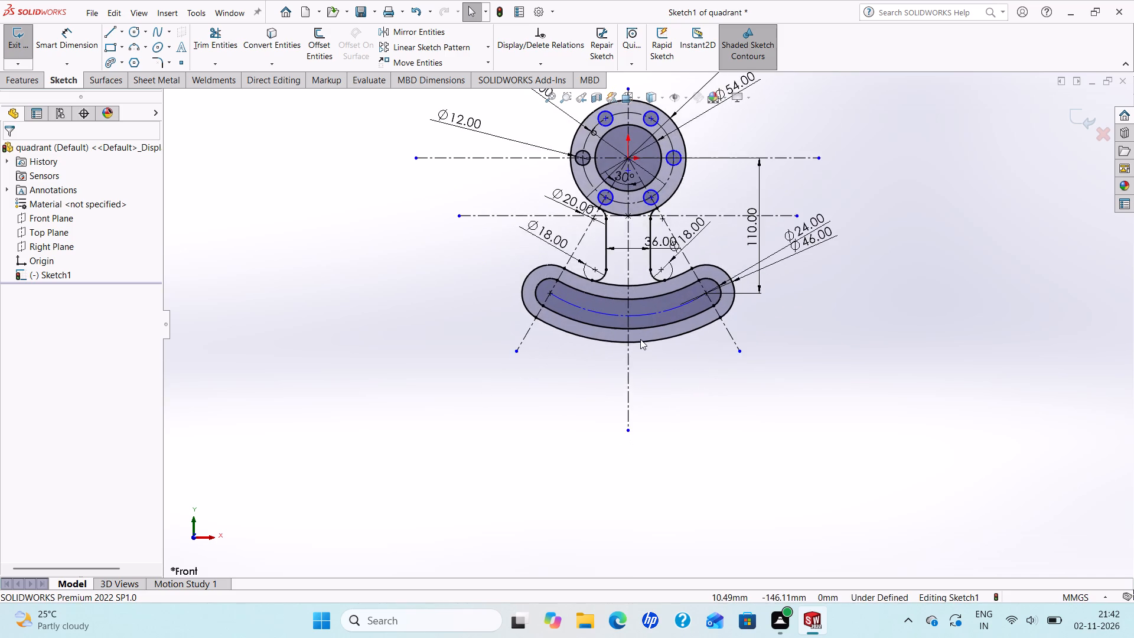
{"action": "scroll", "coordinate": [640, 339], "scroll_direction": "up", "scroll_amount": 1}
{"action": "scroll", "coordinate": [660, 263], "scroll_direction": "down", "scroll_amount": 3}
{"action": "scroll", "coordinate": [660, 262], "scroll_direction": "up", "scroll_amount": 2}
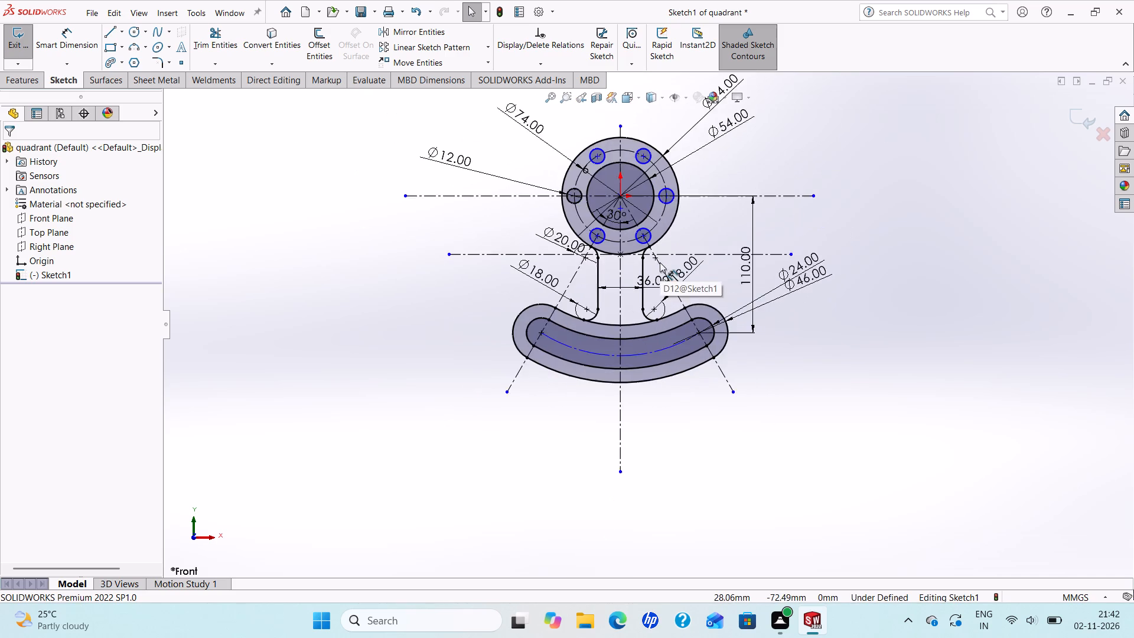
{"action": "scroll", "coordinate": [660, 262], "scroll_direction": "up", "scroll_amount": 1}
{"action": "scroll", "coordinate": [643, 331], "scroll_direction": "down", "scroll_amount": 1}
{"action": "scroll", "coordinate": [616, 380], "scroll_direction": "down", "scroll_amount": 1}
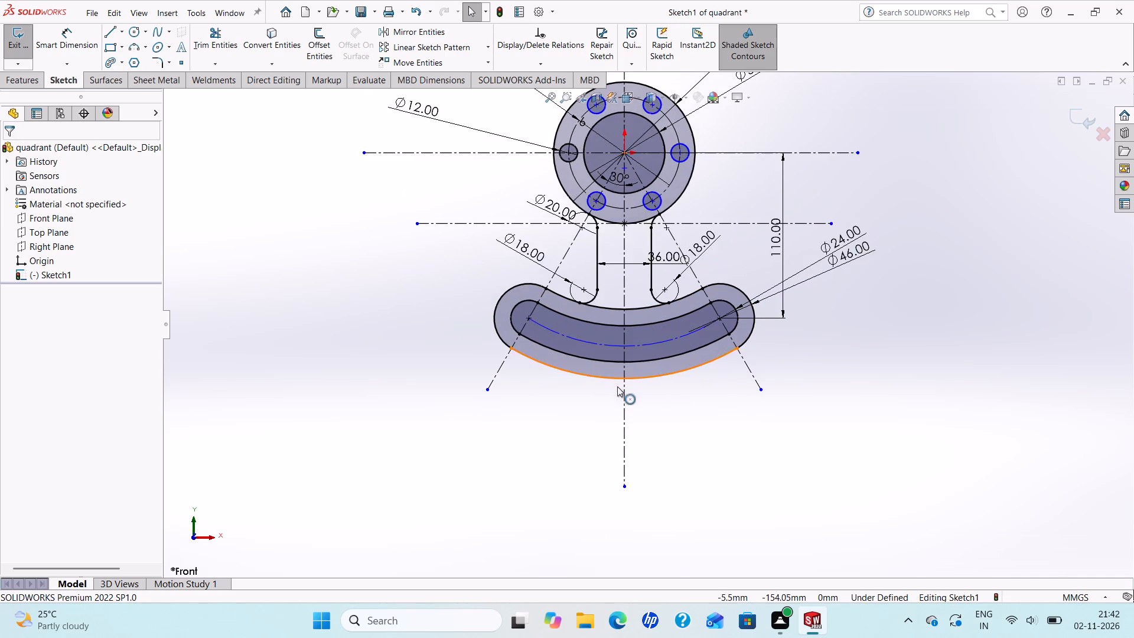
{"action": "scroll", "coordinate": [621, 393], "scroll_direction": "down", "scroll_amount": 1}
{"action": "scroll", "coordinate": [625, 398], "scroll_direction": "up", "scroll_amount": 2}
{"action": "scroll", "coordinate": [651, 349], "scroll_direction": "up", "scroll_amount": 1}
{"action": "scroll", "coordinate": [680, 243], "scroll_direction": "up", "scroll_amount": 1}
{"action": "scroll", "coordinate": [680, 243], "scroll_direction": "down", "scroll_amount": 2}
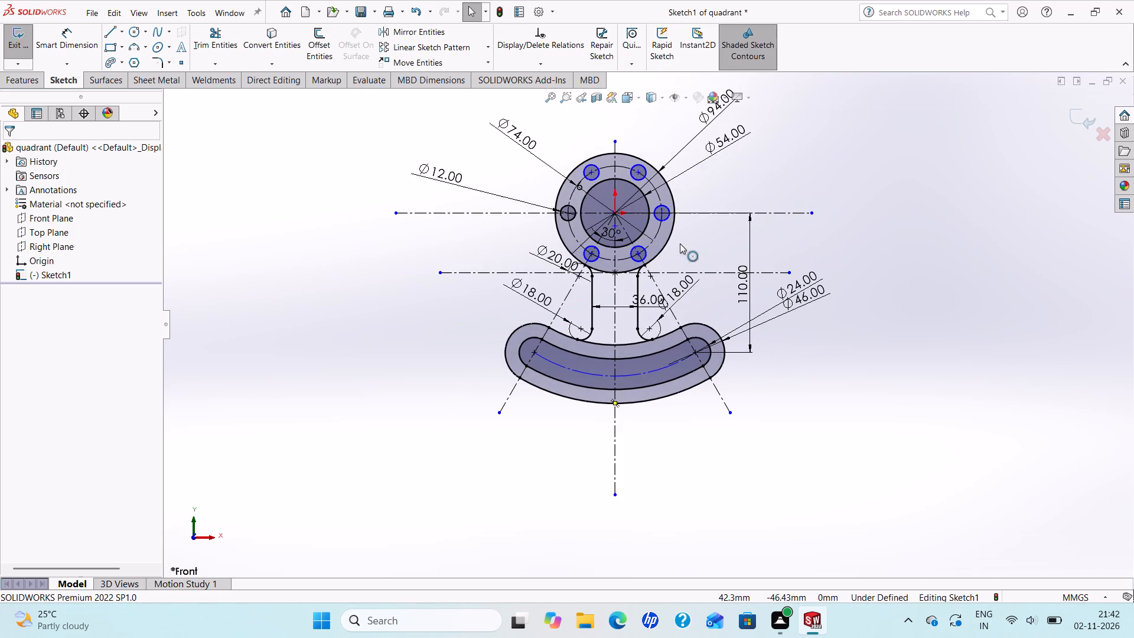
{"action": "scroll", "coordinate": [677, 276], "scroll_direction": "up", "scroll_amount": 2}
{"action": "scroll", "coordinate": [677, 371], "scroll_direction": "down", "scroll_amount": 1}
{"action": "scroll", "coordinate": [674, 337], "scroll_direction": "up", "scroll_amount": 2}
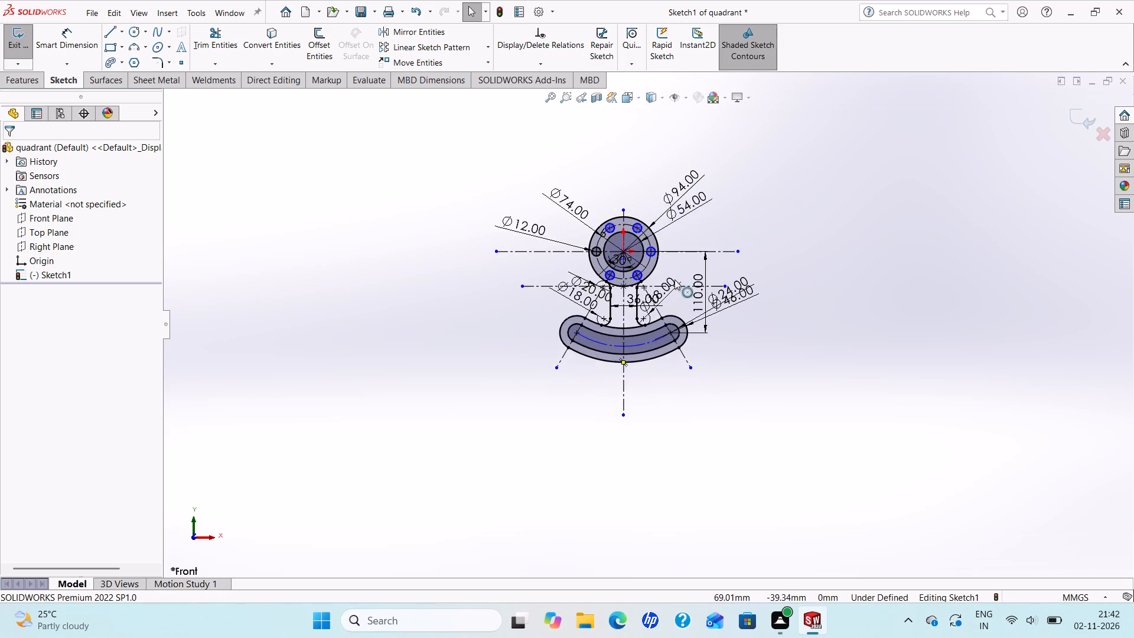
{"action": "scroll", "coordinate": [674, 279], "scroll_direction": "down", "scroll_amount": 3}
{"action": "scroll", "coordinate": [701, 294], "scroll_direction": "up", "scroll_amount": 2}
{"action": "scroll", "coordinate": [701, 295], "scroll_direction": "down", "scroll_amount": 1}
{"action": "scroll", "coordinate": [701, 295], "scroll_direction": "up", "scroll_amount": 1}
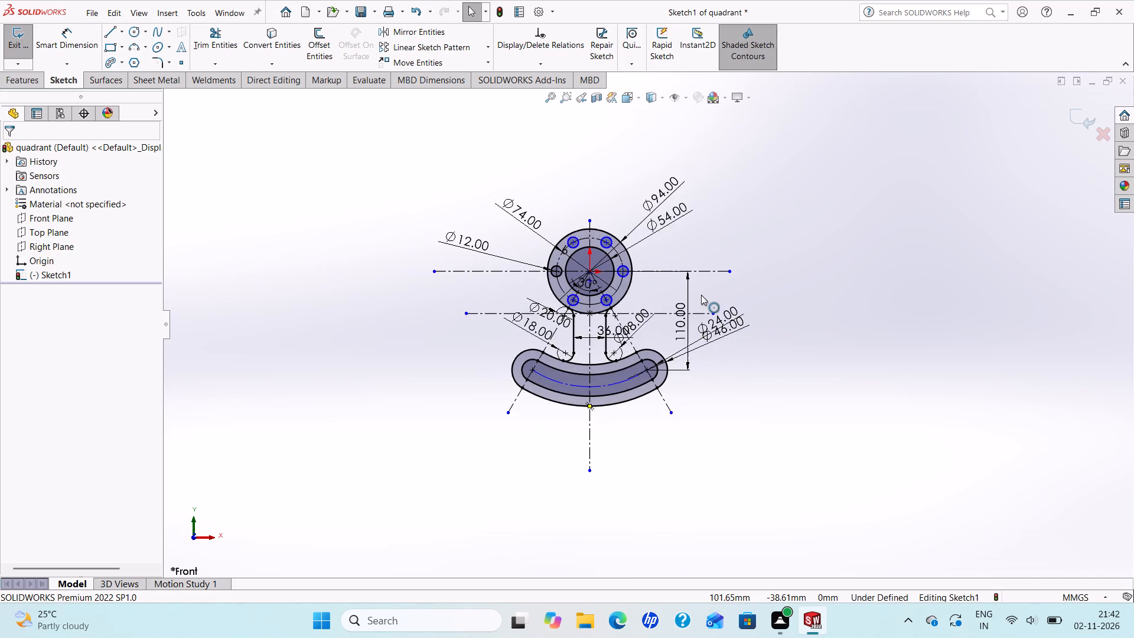
{"action": "scroll", "coordinate": [704, 310], "scroll_direction": "down", "scroll_amount": 1}
{"action": "scroll", "coordinate": [704, 310], "scroll_direction": "up", "scroll_amount": 1}
{"action": "scroll", "coordinate": [704, 310], "scroll_direction": "down", "scroll_amount": 2}
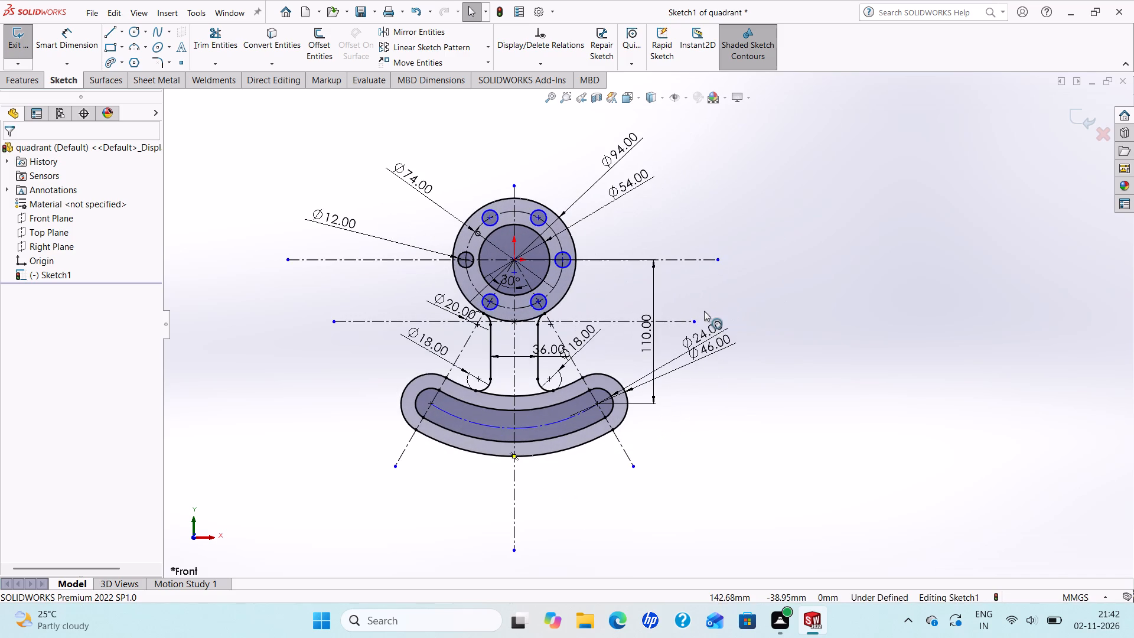
Delete the horizontal construction line tangent to the bottom of the 94 mm flange circle.
{"action": "left_click", "coordinate": [675, 323]}
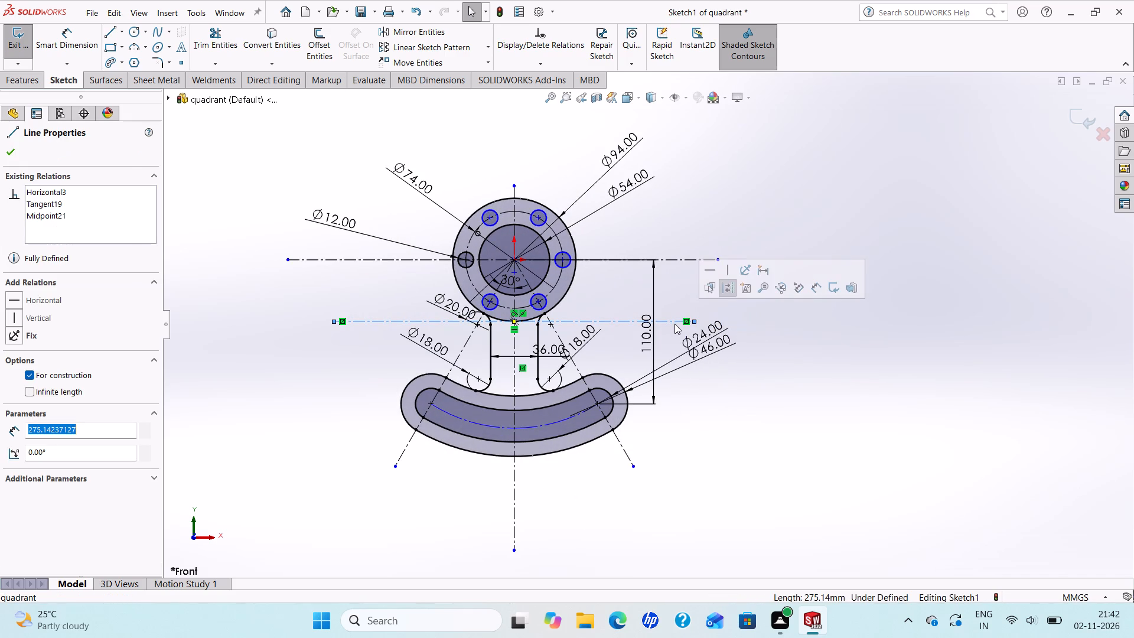
{"action": "key", "text": "Delete"}
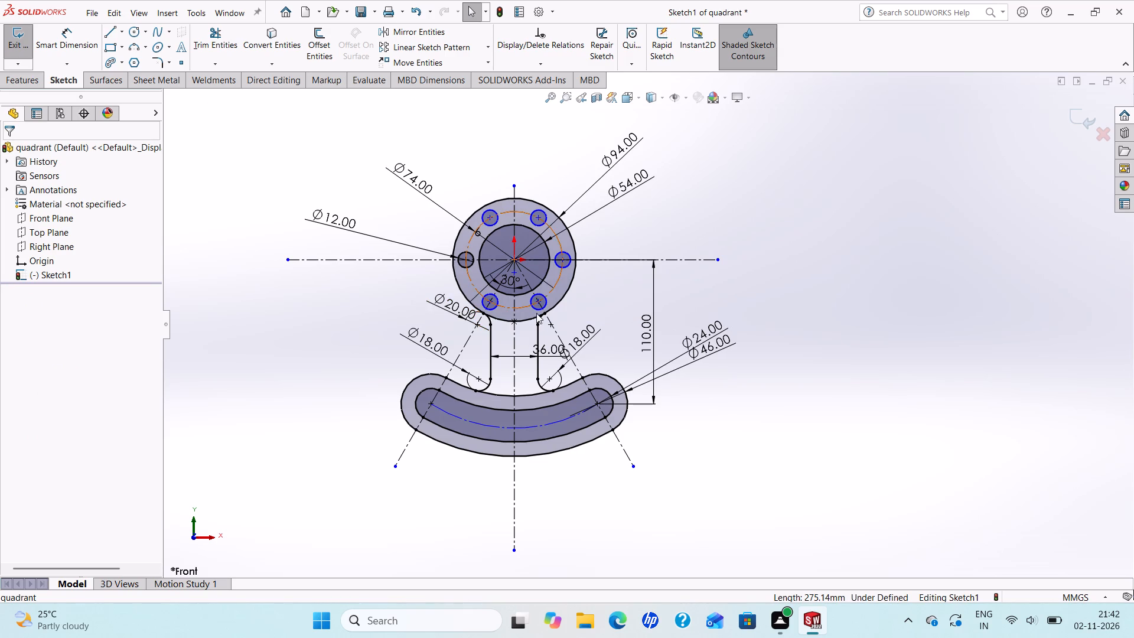
Extrude the curved slot border, connecting web and flange ring regions of the sketch 50 mm in total, using the Mid Plane end condition.
{"action": "scroll", "coordinate": [541, 313], "scroll_direction": "up", "scroll_amount": 2}
{"action": "scroll", "coordinate": [573, 311], "scroll_direction": "down", "scroll_amount": 2}
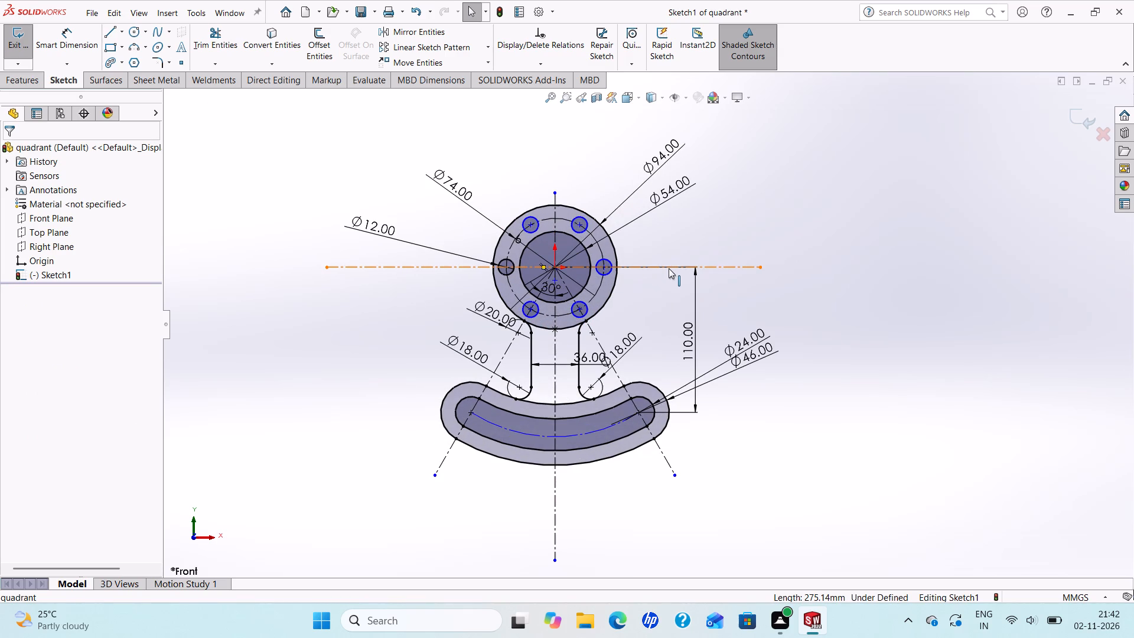
{"action": "scroll", "coordinate": [664, 296], "scroll_direction": "up", "scroll_amount": 2}
{"action": "scroll", "coordinate": [663, 298], "scroll_direction": "down", "scroll_amount": 1}
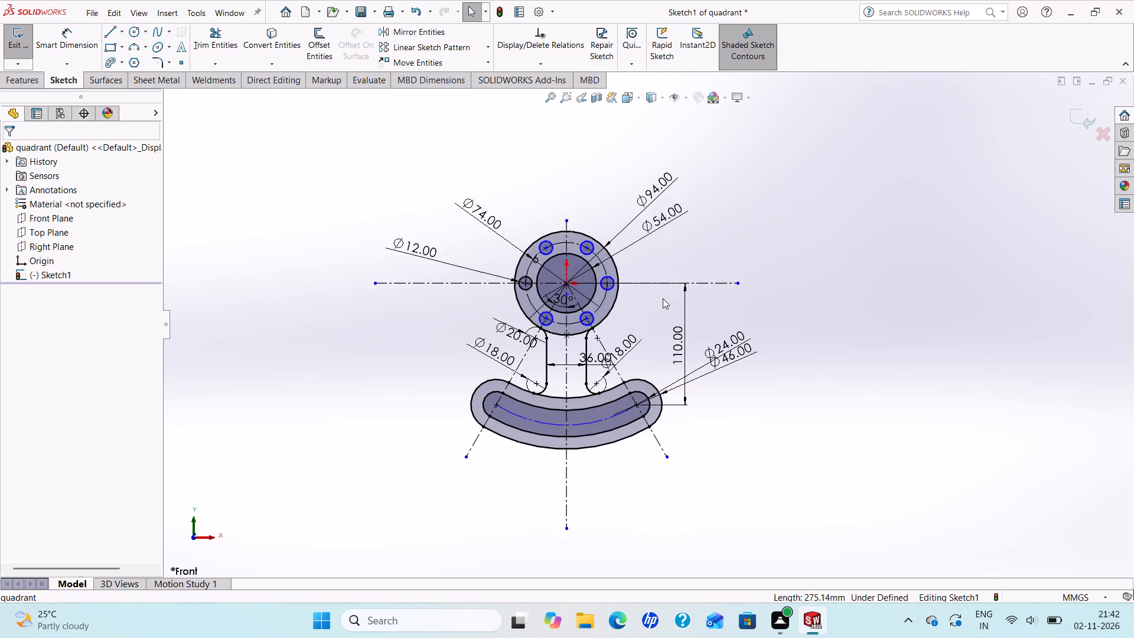
{"action": "scroll", "coordinate": [662, 298], "scroll_direction": "up", "scroll_amount": 1}
{"action": "scroll", "coordinate": [663, 366], "scroll_direction": "down", "scroll_amount": 1}
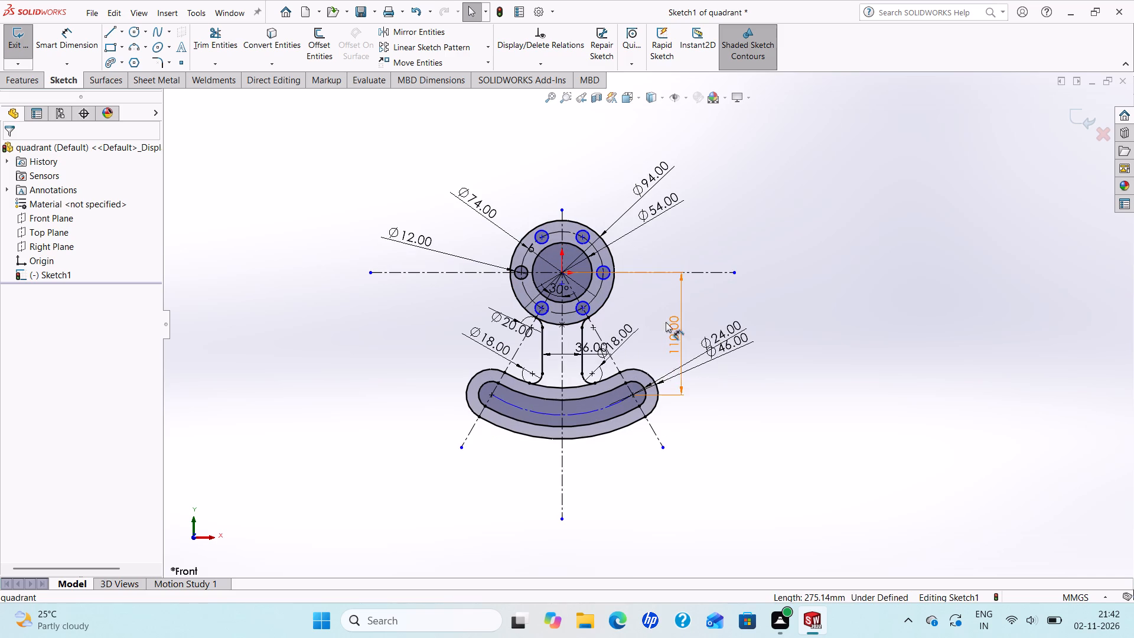
{"action": "scroll", "coordinate": [667, 279], "scroll_direction": "up", "scroll_amount": 1}
{"action": "scroll", "coordinate": [667, 279], "scroll_direction": "down", "scroll_amount": 1}
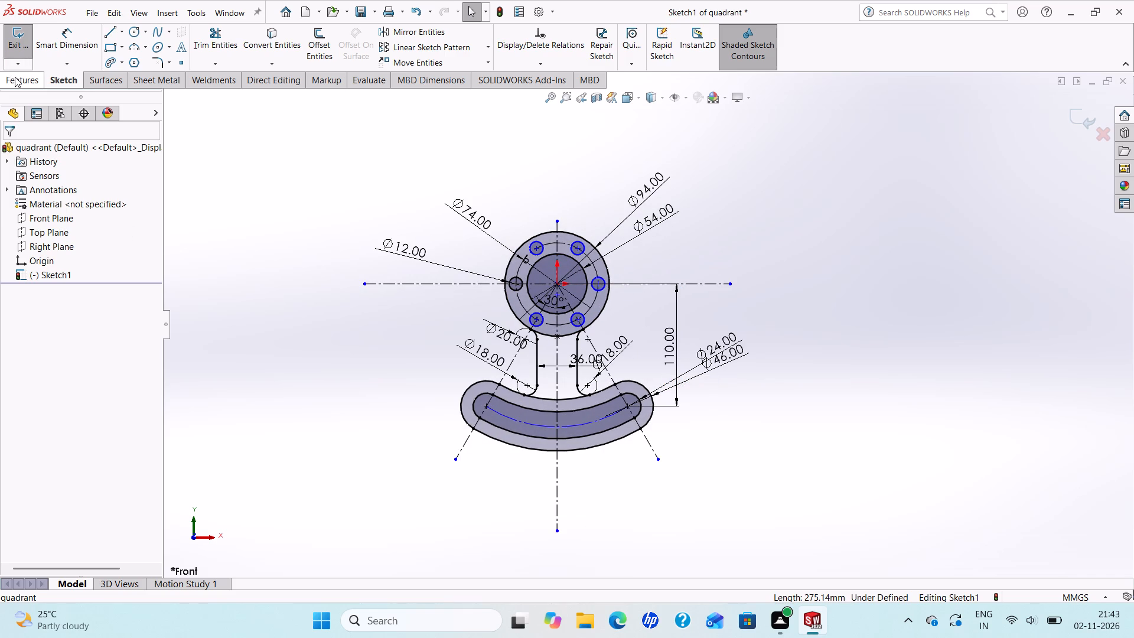
{"action": "left_click", "coordinate": [15, 77]}
{"action": "left_click", "coordinate": [28, 48]}
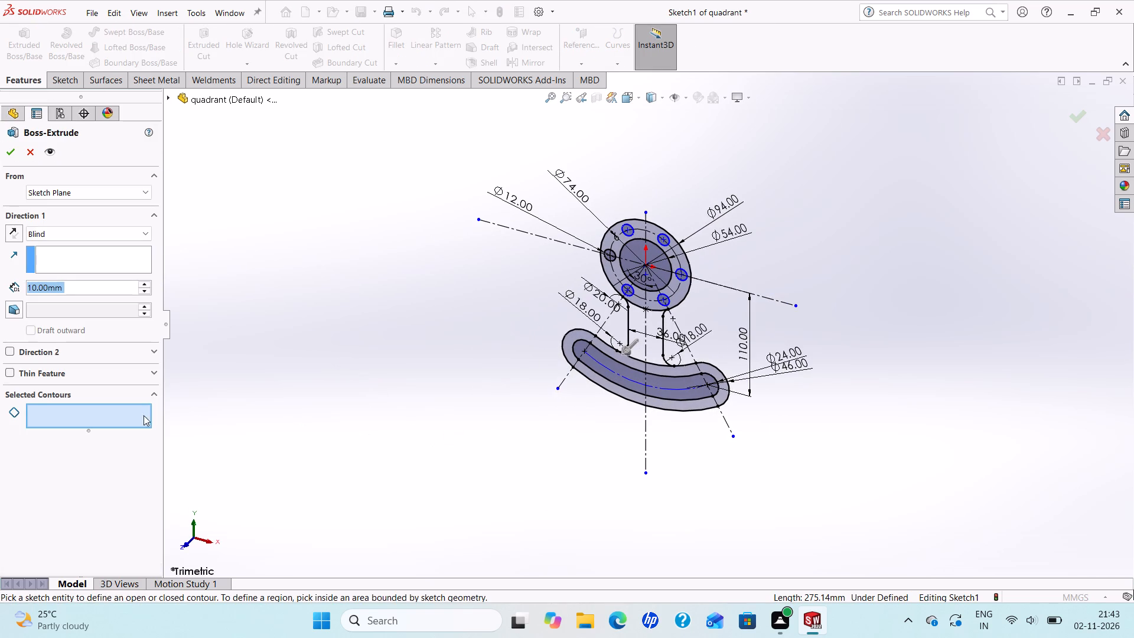
{"action": "left_click", "coordinate": [664, 405]}
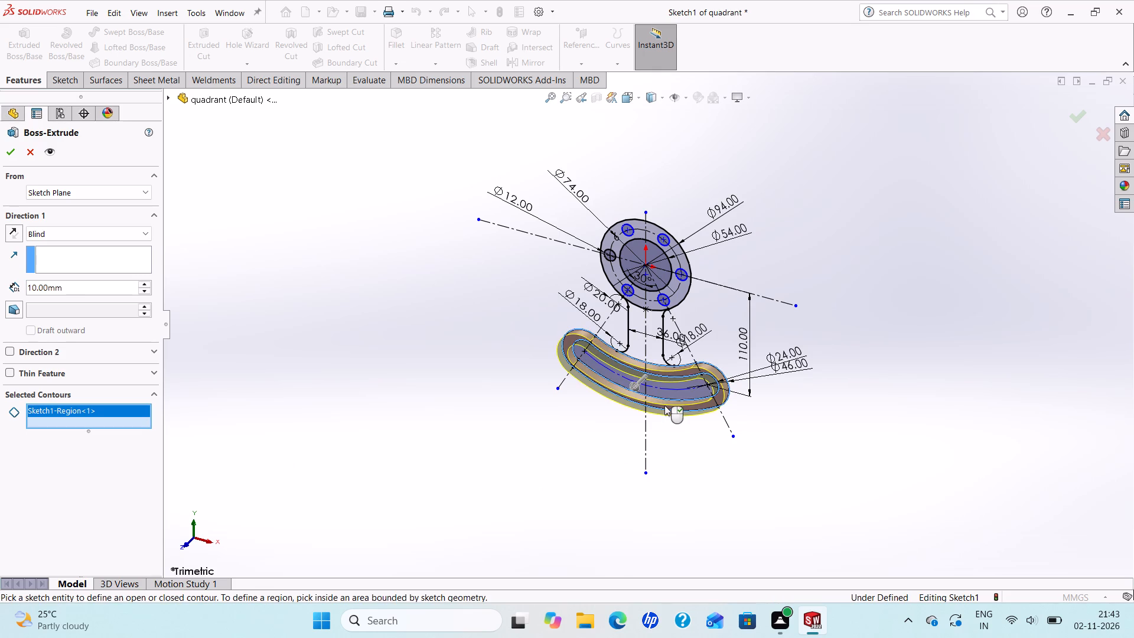
{"action": "left_click", "coordinate": [651, 352]}
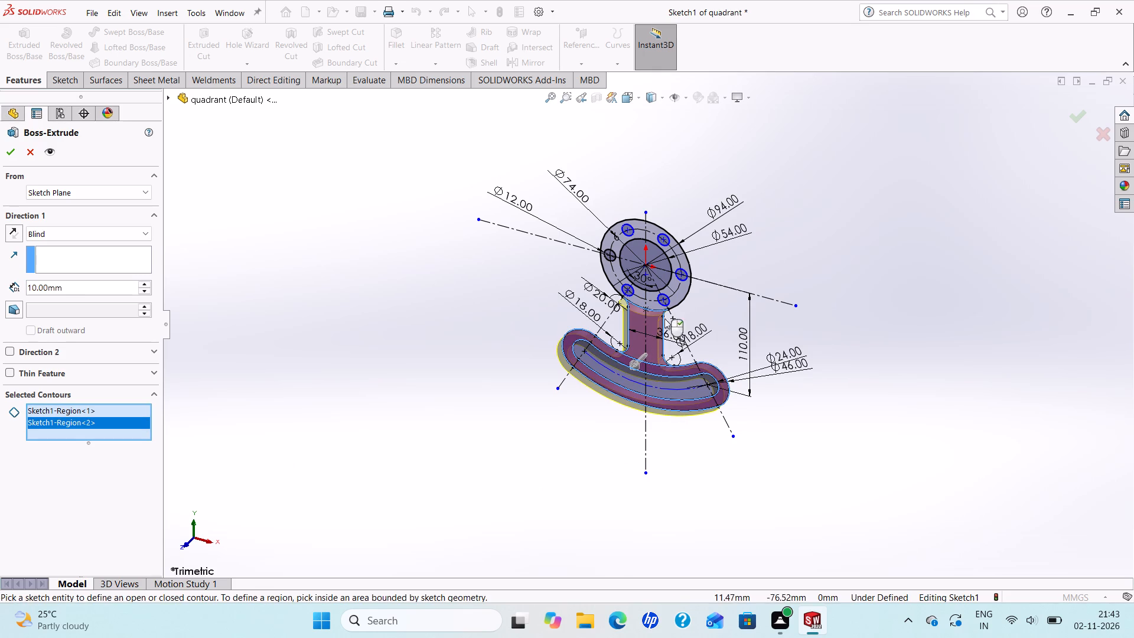
{"action": "left_click", "coordinate": [676, 298]}
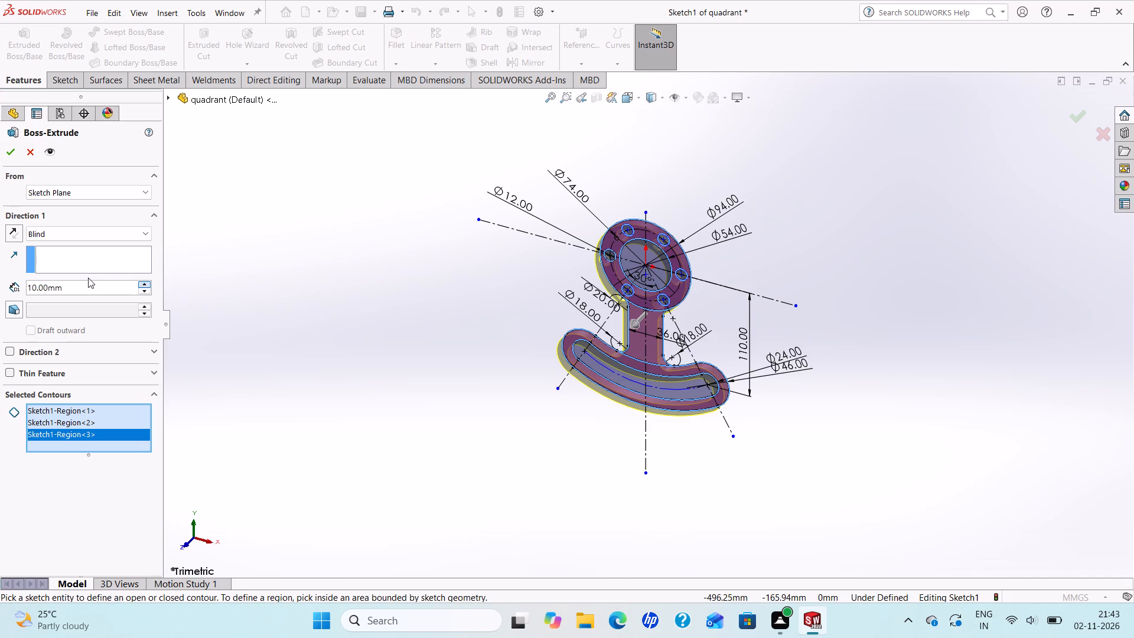
{"action": "left_click_drag", "start_coordinate": [69, 289], "coordinate": [5, 287]}
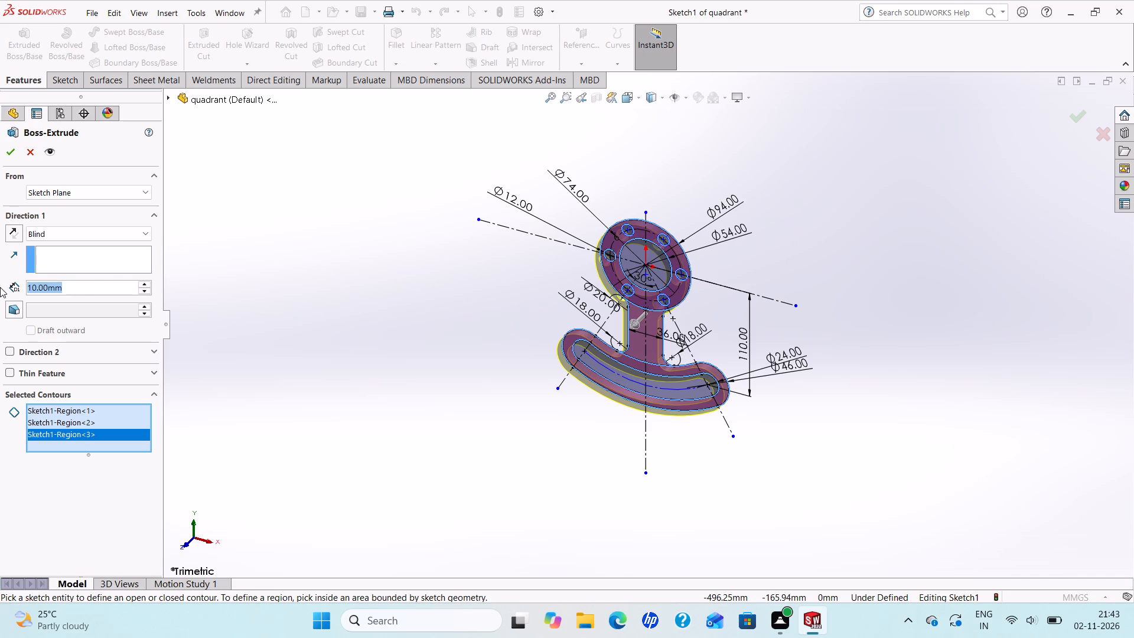
{"action": "type", "text": "50"}
{"action": "key", "text": "Return"}
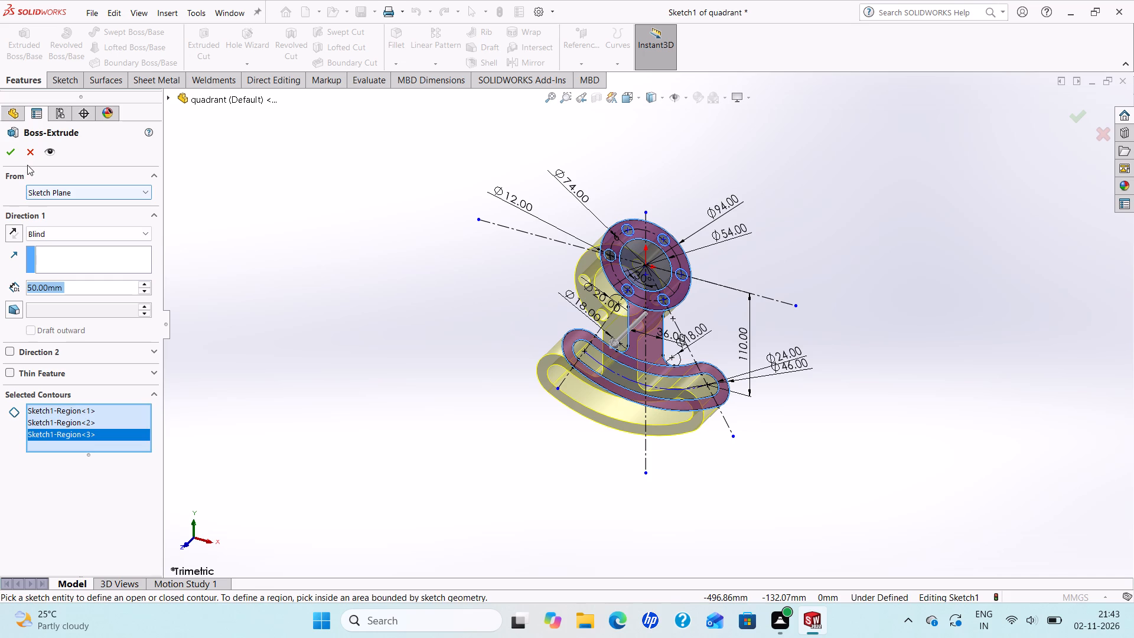
{"action": "left_click", "coordinate": [147, 234]}
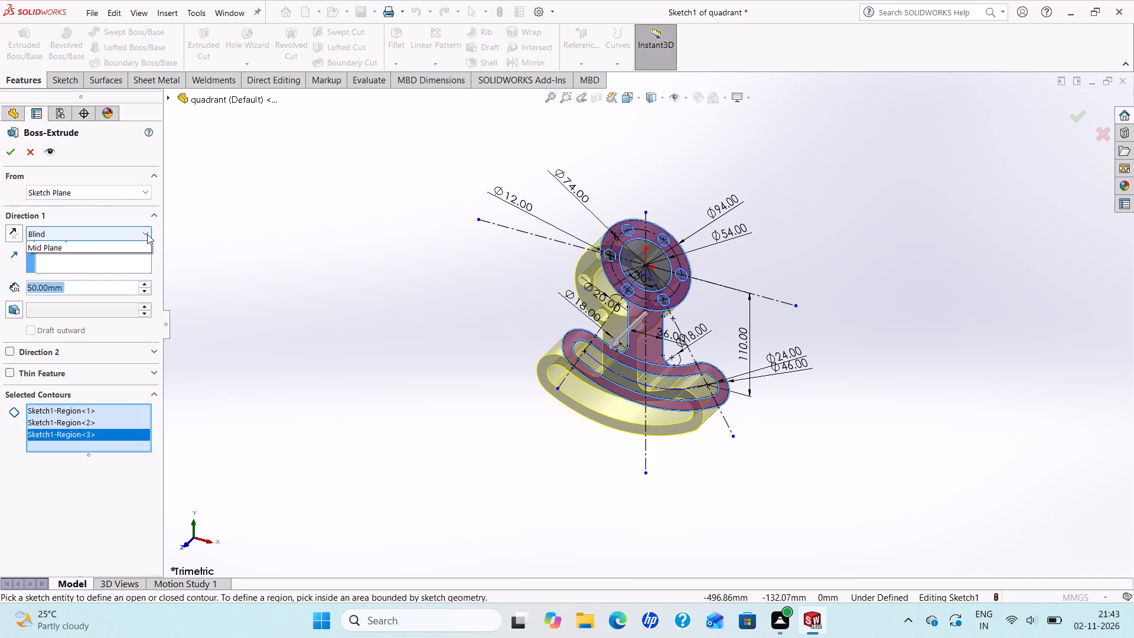
{"action": "left_click", "coordinate": [63, 294]}
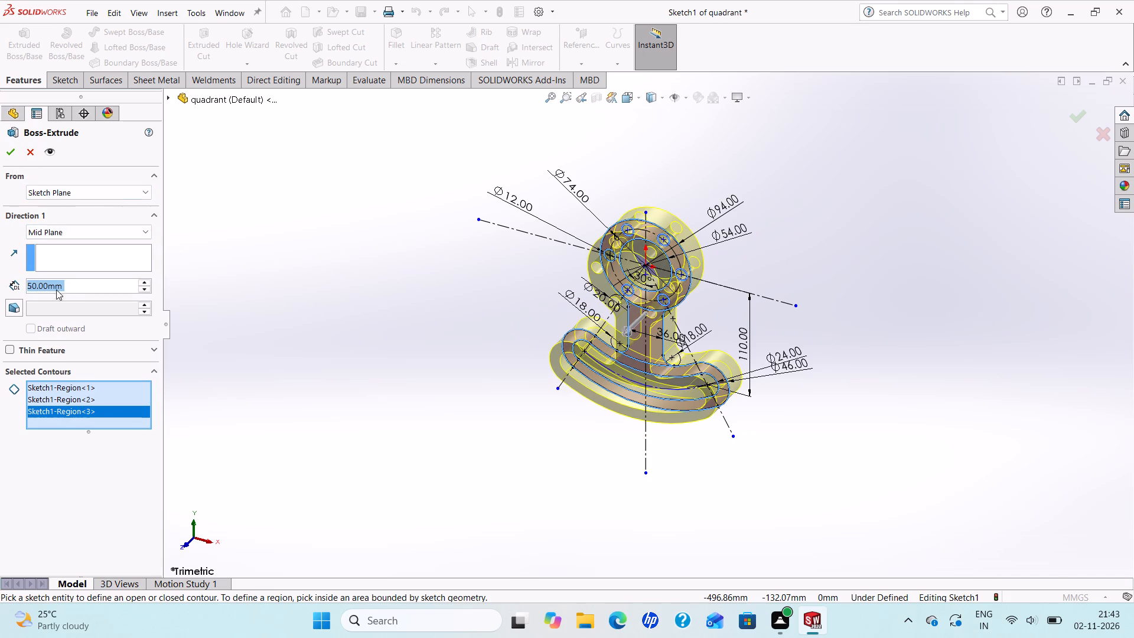
{"action": "left_click", "coordinate": [14, 156]}
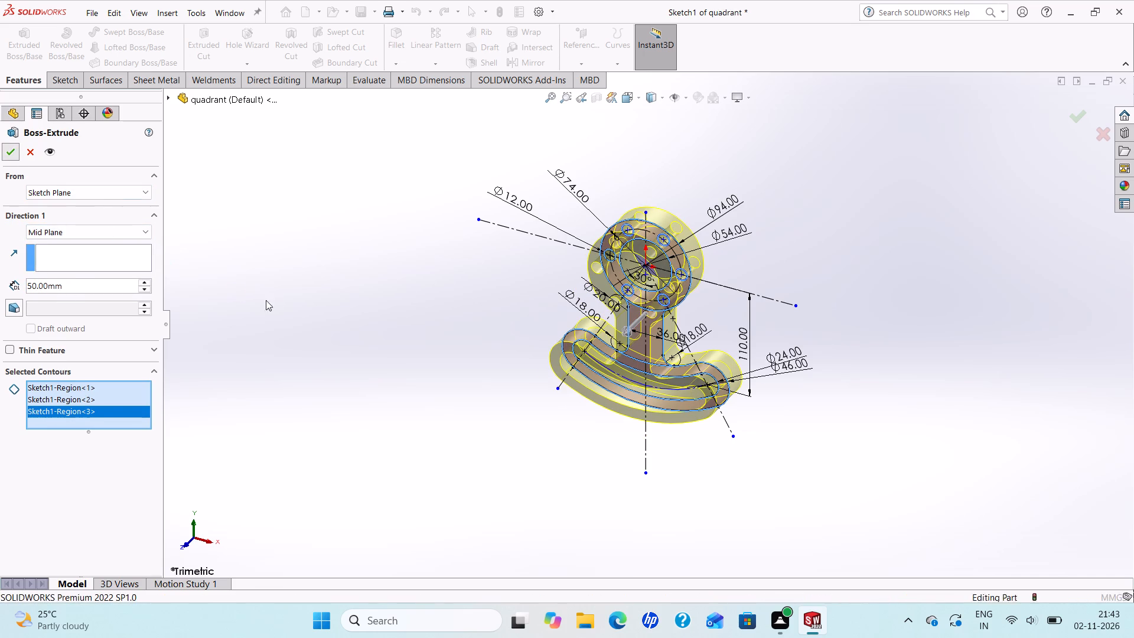
{"action": "key", "text": "Escape"}
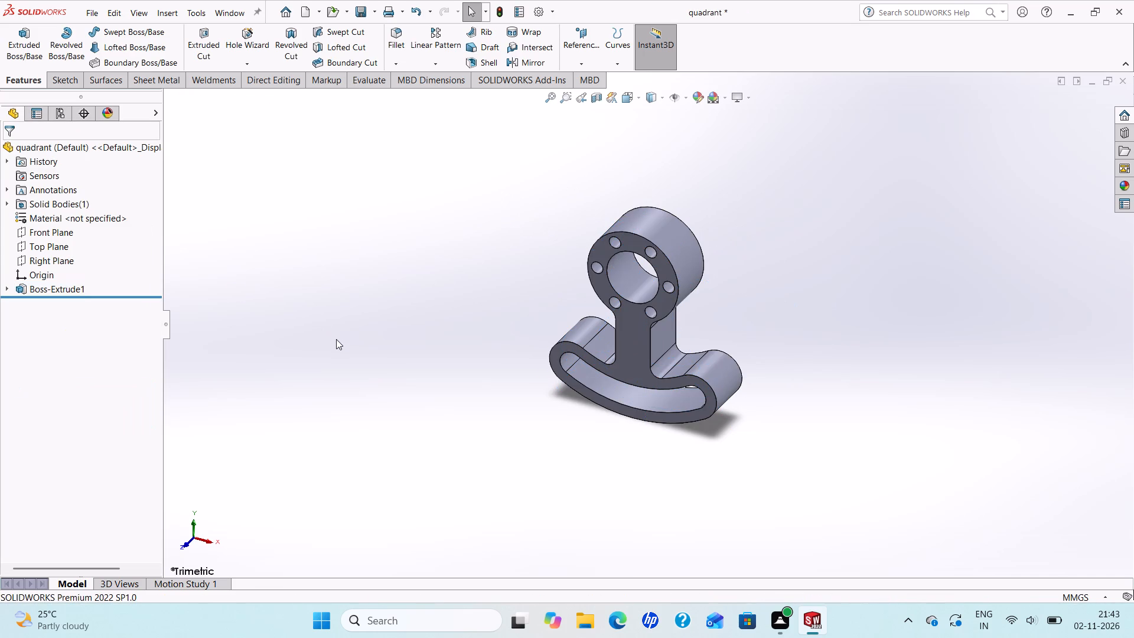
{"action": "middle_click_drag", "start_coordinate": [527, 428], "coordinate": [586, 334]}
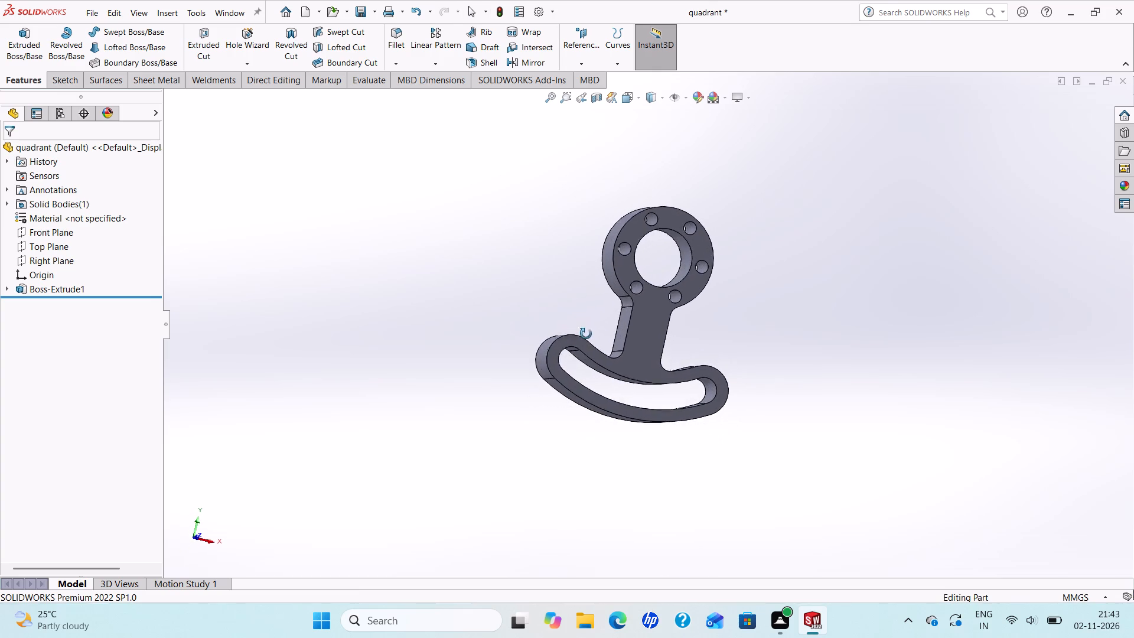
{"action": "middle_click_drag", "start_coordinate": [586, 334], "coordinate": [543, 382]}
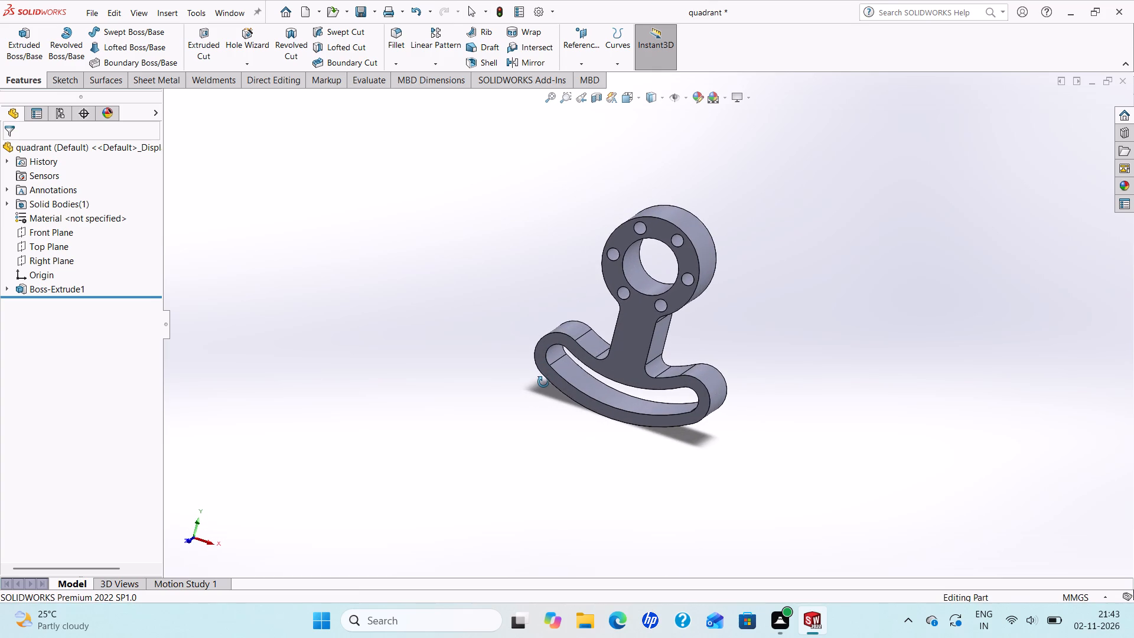
Open the mid-plane extrusion's definition and review its depth, end condition and selected contours against the sketch.
{"action": "middle_click_drag", "start_coordinate": [543, 382], "coordinate": [553, 383]}
{"action": "scroll", "coordinate": [632, 358], "scroll_direction": "down", "scroll_amount": 1}
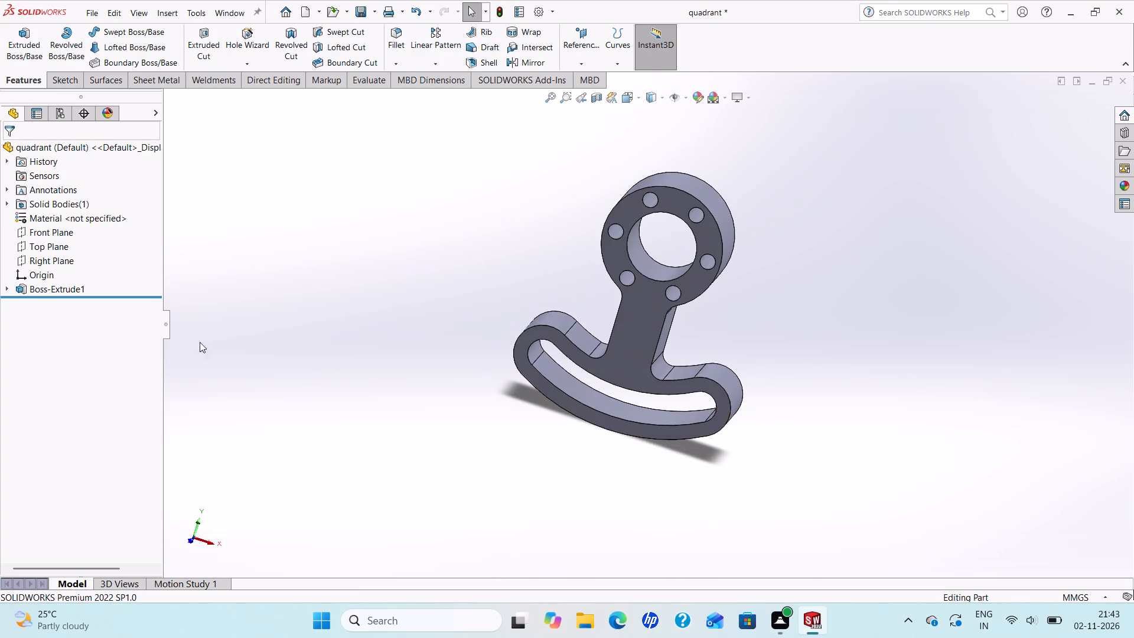
{"action": "right_click", "coordinate": [37, 287]}
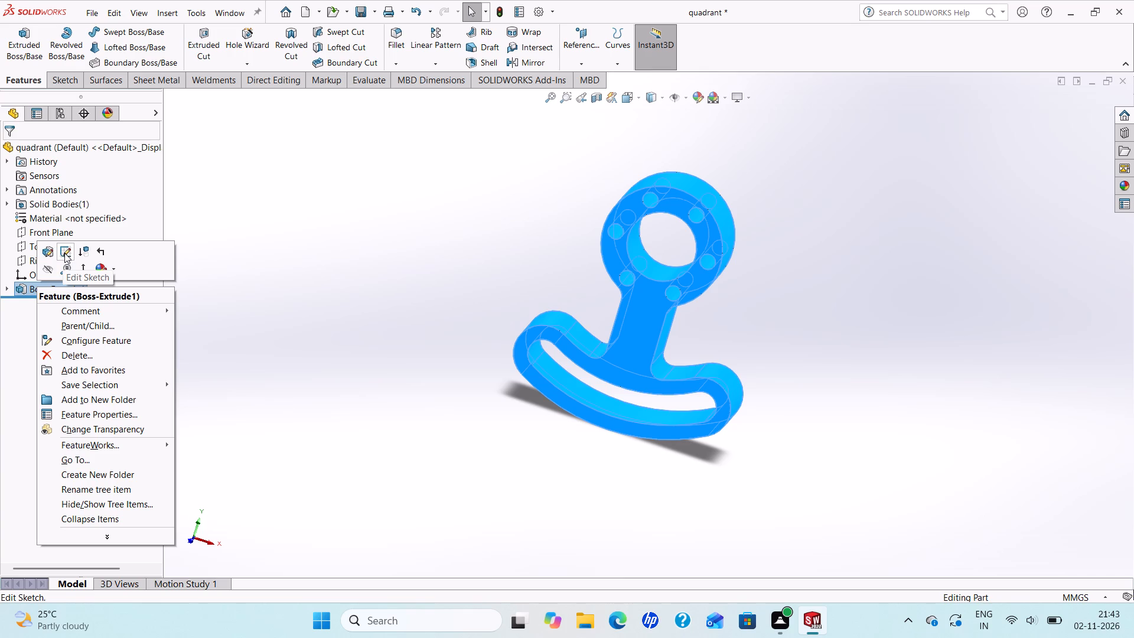
{"action": "left_click", "coordinate": [51, 250]}
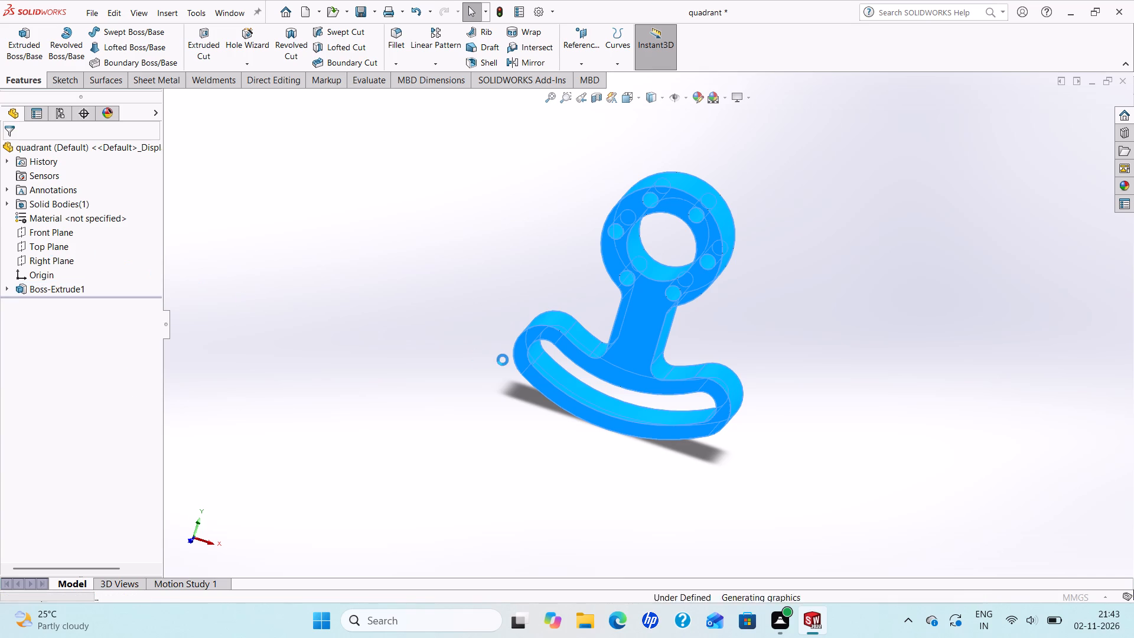
{"action": "scroll", "coordinate": [503, 360], "scroll_direction": "up", "scroll_amount": 2}
{"action": "scroll", "coordinate": [659, 396], "scroll_direction": "down", "scroll_amount": 5}
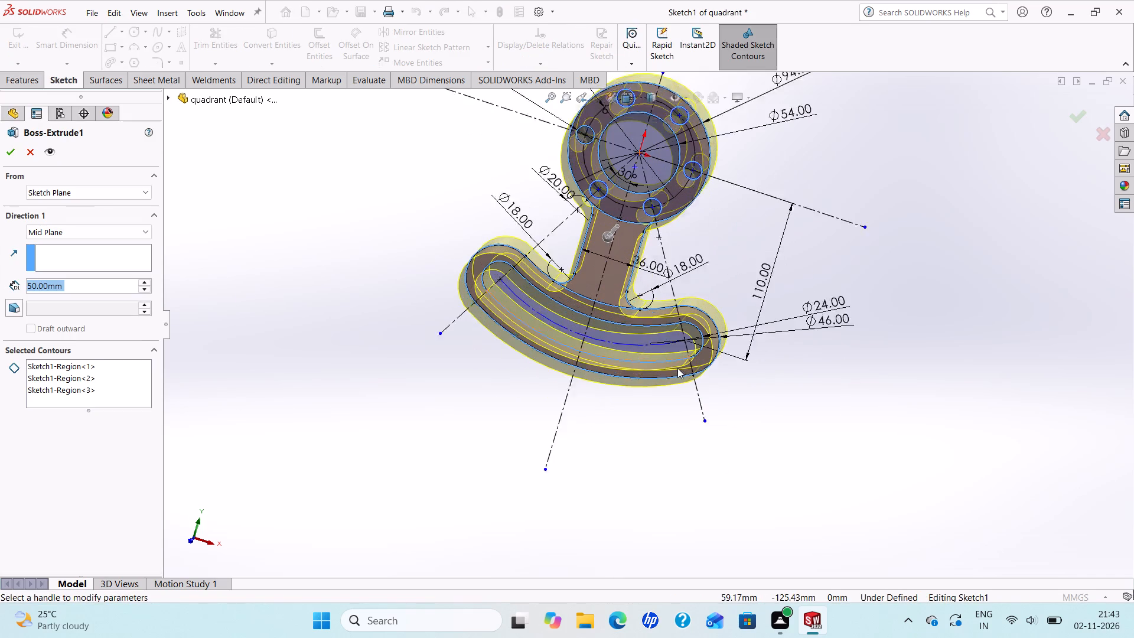
{"action": "middle_click_drag", "start_coordinate": [668, 360], "coordinate": [683, 300]}
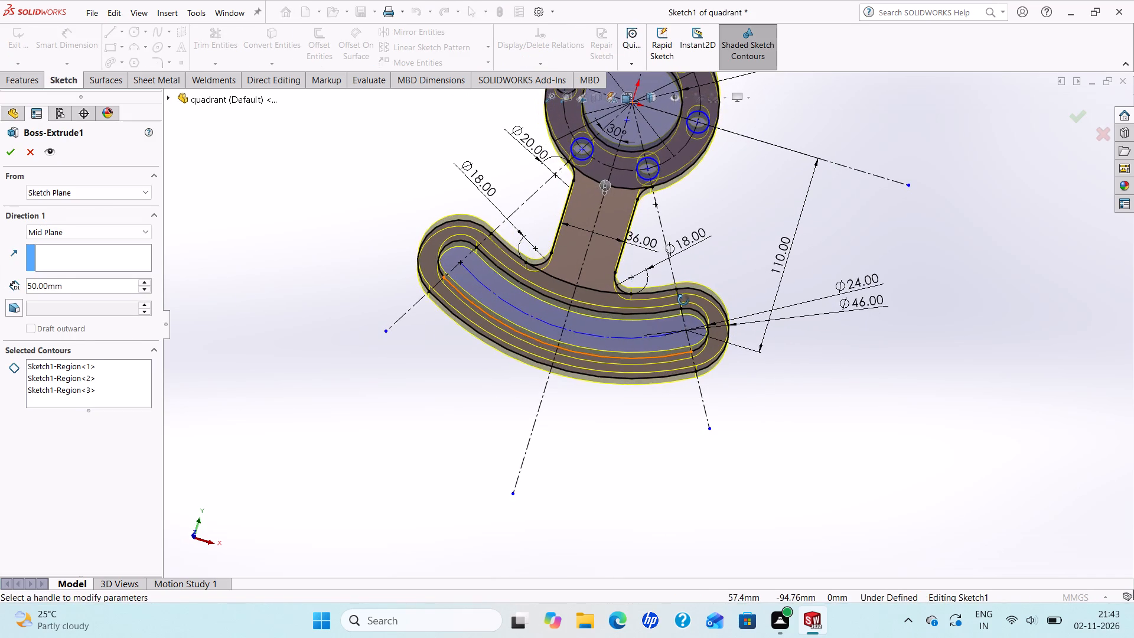
{"action": "middle_click_drag", "start_coordinate": [683, 300], "coordinate": [684, 317]}
{"action": "scroll", "coordinate": [684, 317], "scroll_direction": "up", "scroll_amount": 3}
{"action": "scroll", "coordinate": [684, 317], "scroll_direction": "down", "scroll_amount": 4}
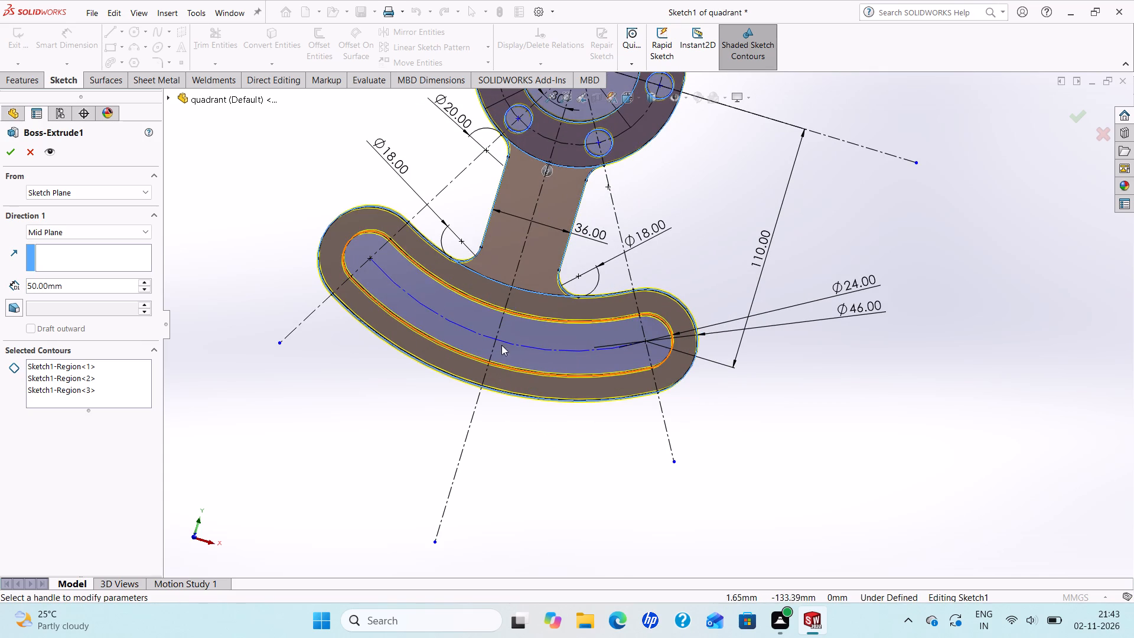
{"action": "scroll", "coordinate": [509, 337], "scroll_direction": "up", "scroll_amount": 2}
{"action": "scroll", "coordinate": [538, 299], "scroll_direction": "down", "scroll_amount": 2}
{"action": "scroll", "coordinate": [538, 298], "scroll_direction": "up", "scroll_amount": 3}
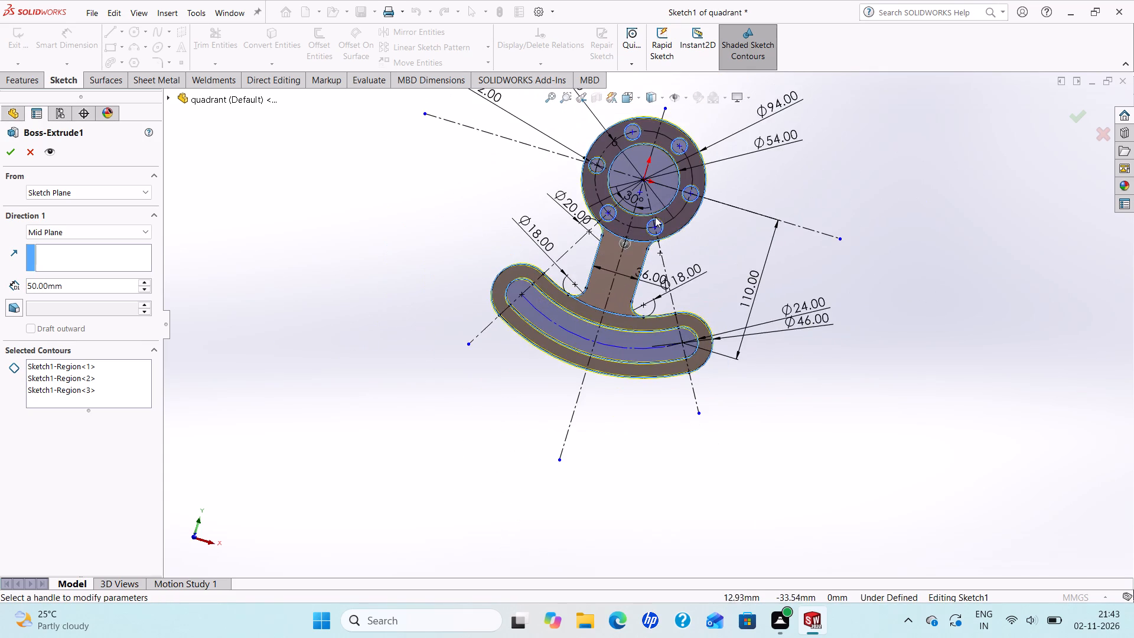
{"action": "scroll", "coordinate": [656, 216], "scroll_direction": "down", "scroll_amount": 2}
{"action": "scroll", "coordinate": [649, 222], "scroll_direction": "up", "scroll_amount": 1}
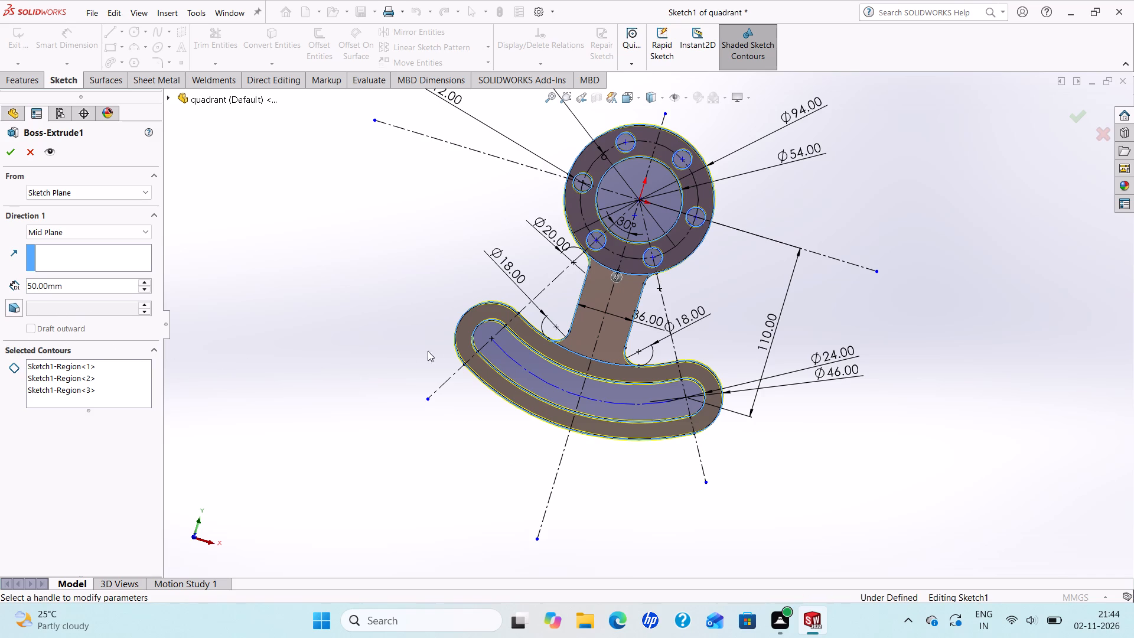
{"action": "left_click", "coordinate": [12, 158]}
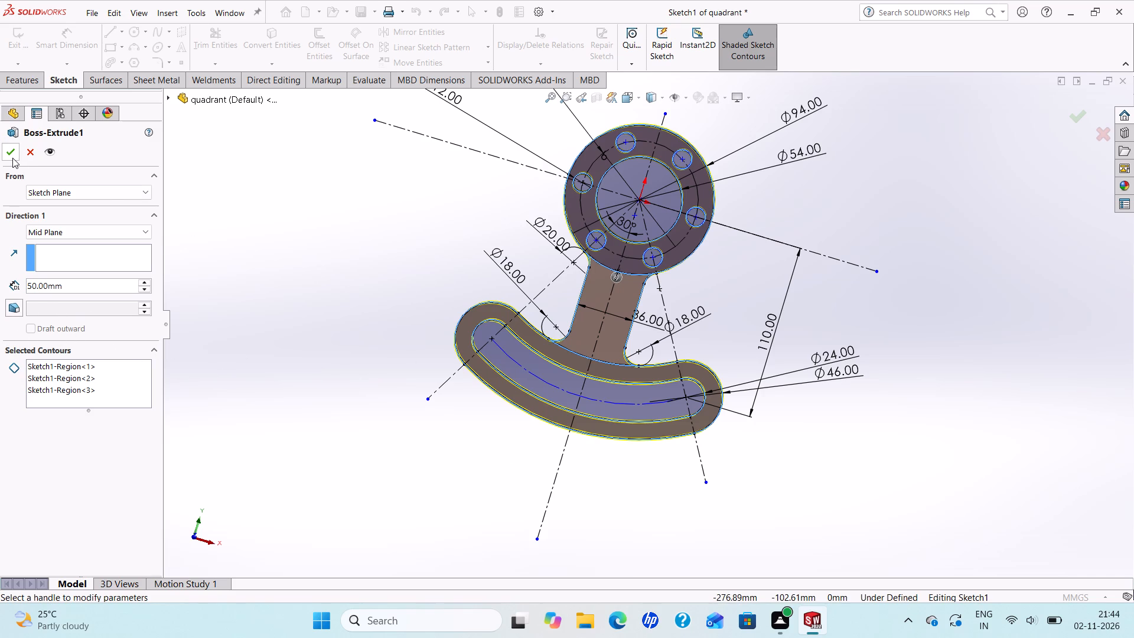
Examine the extruded solid from its front, back and sides, checking the flange with its bolt holes, the web and the curved slot.
{"action": "scroll", "coordinate": [527, 304], "scroll_direction": "down", "scroll_amount": 1}
{"action": "middle_click_drag", "start_coordinate": [528, 308], "coordinate": [529, 344]}
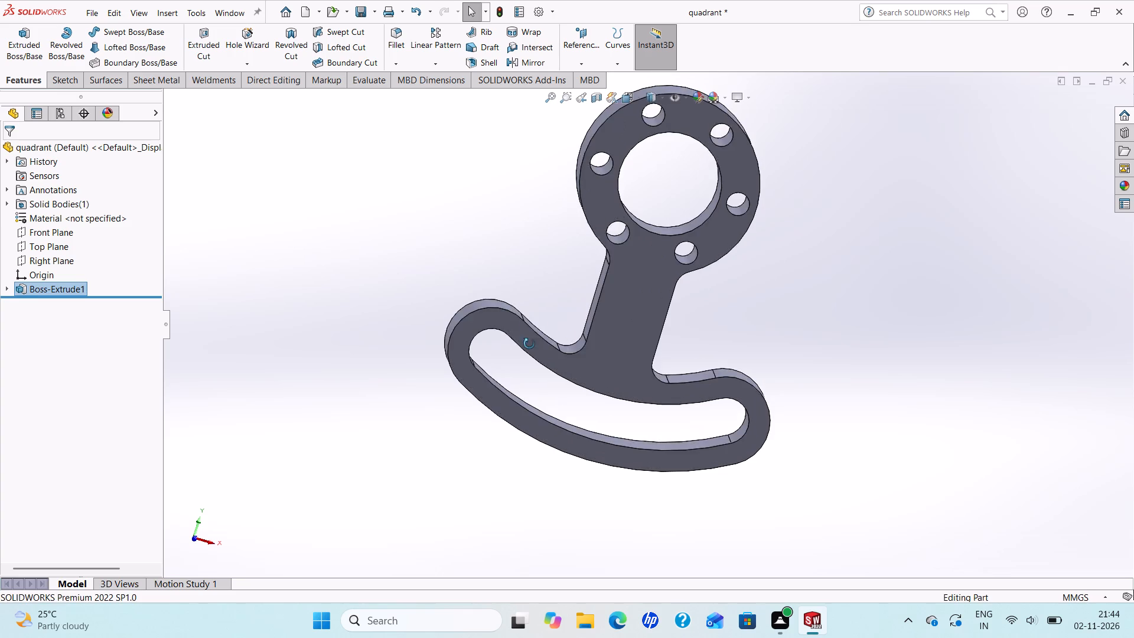
{"action": "middle_click_drag", "start_coordinate": [529, 344], "coordinate": [559, 340]}
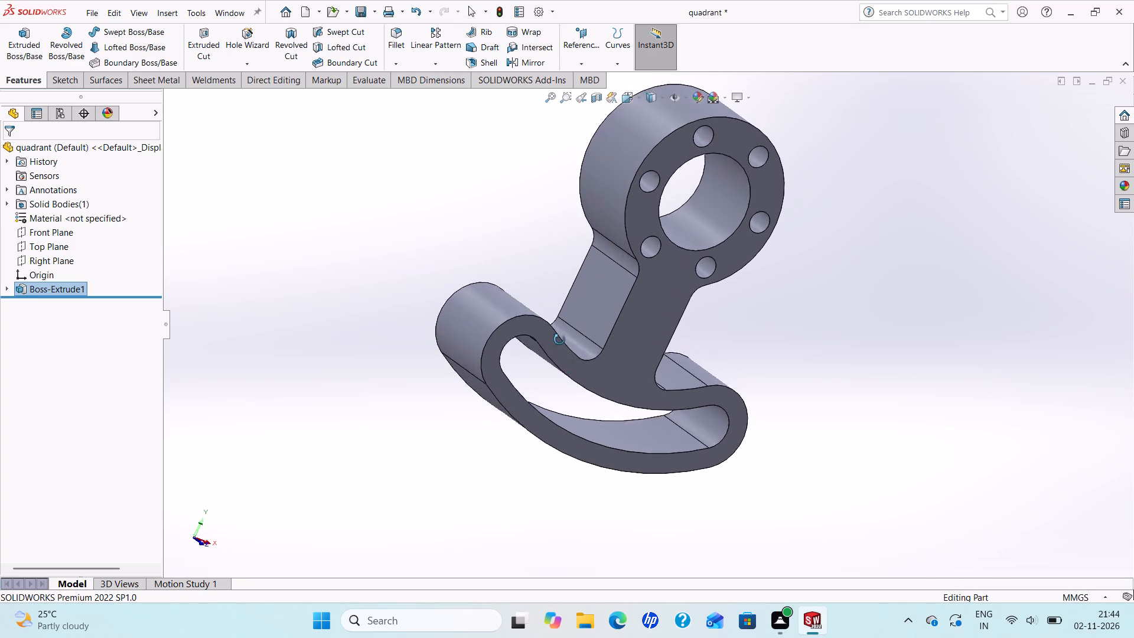
{"action": "middle_click_drag", "start_coordinate": [559, 340], "coordinate": [518, 311]}
{"action": "scroll", "coordinate": [519, 311], "scroll_direction": "up", "scroll_amount": 1}
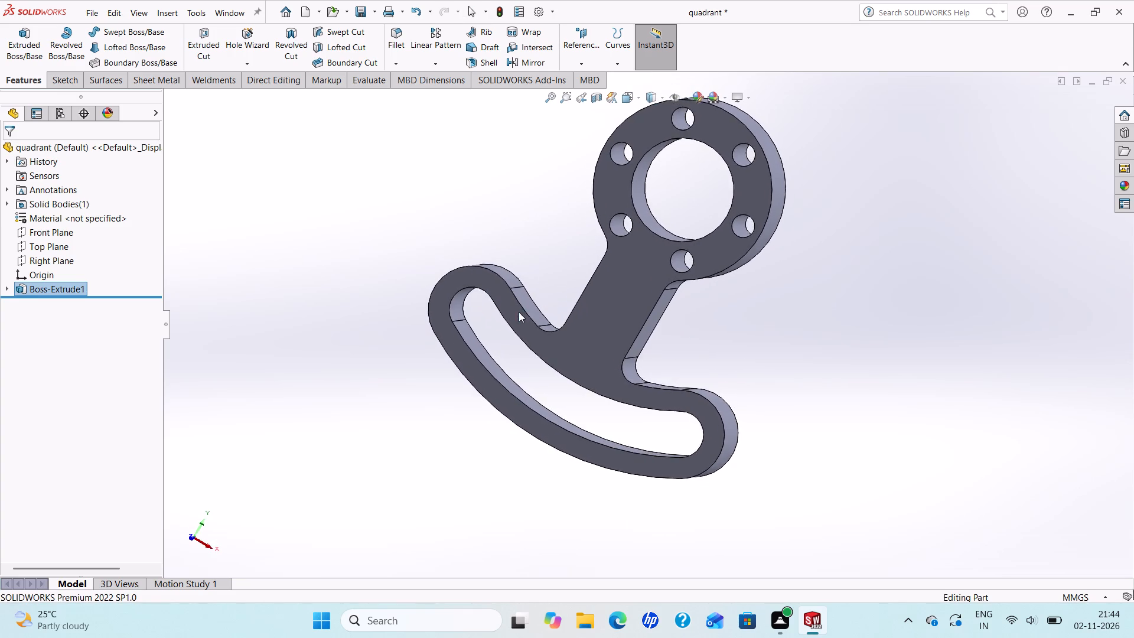
{"action": "scroll", "coordinate": [519, 312], "scroll_direction": "up", "scroll_amount": 1}
{"action": "scroll", "coordinate": [640, 283], "scroll_direction": "down", "scroll_amount": 2}
{"action": "middle_click_drag", "start_coordinate": [640, 285], "coordinate": [672, 317]}
{"action": "scroll", "coordinate": [672, 317], "scroll_direction": "up", "scroll_amount": 2}
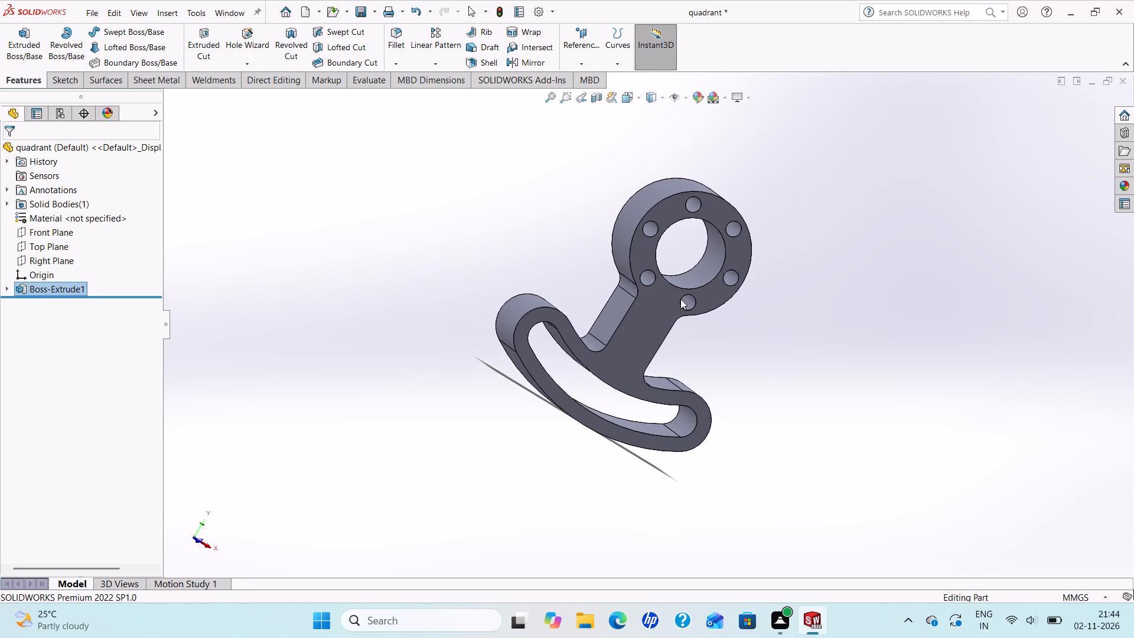
{"action": "scroll", "coordinate": [692, 292], "scroll_direction": "down", "scroll_amount": 1}
{"action": "middle_click_drag", "start_coordinate": [692, 292], "coordinate": [470, 216]}
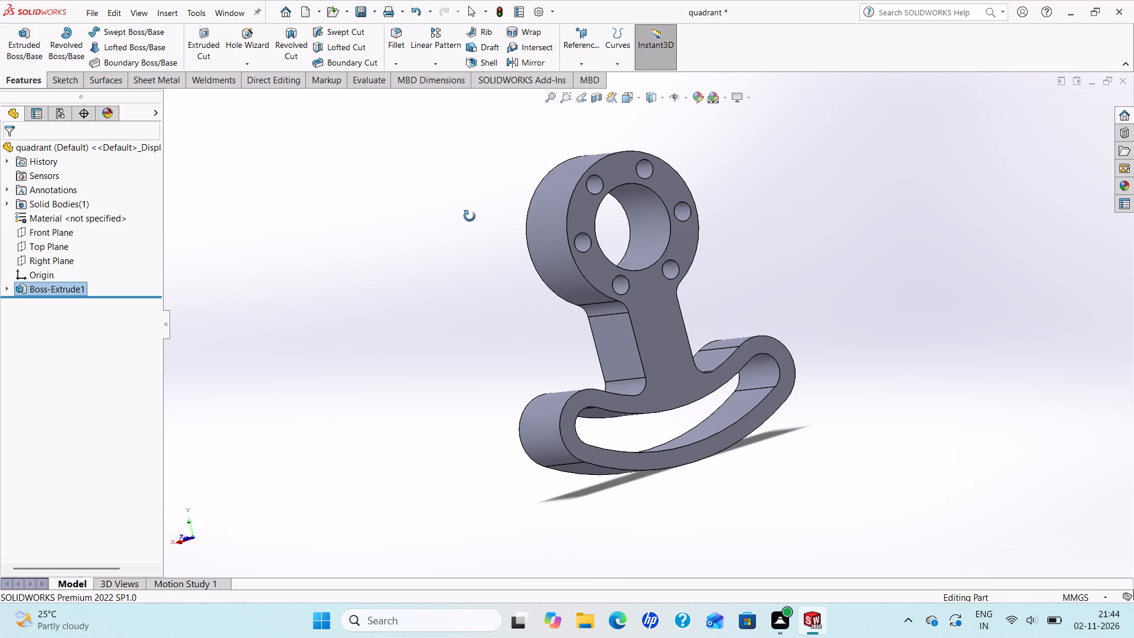
{"action": "middle_click_drag", "start_coordinate": [470, 216], "coordinate": [644, 291]}
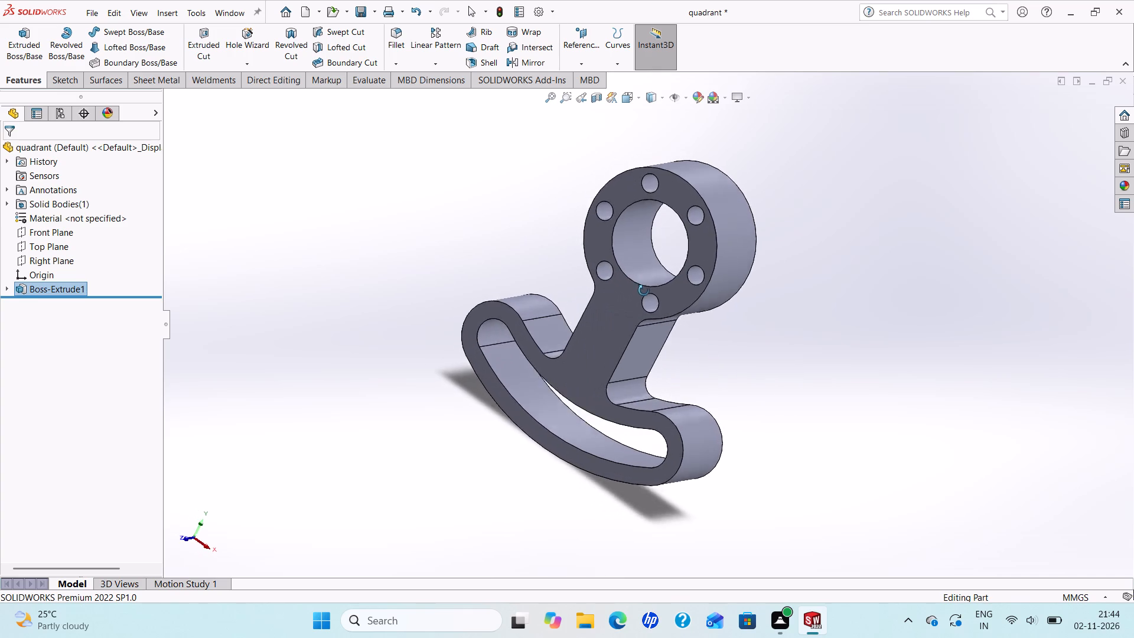
{"action": "middle_click_drag", "start_coordinate": [644, 291], "coordinate": [662, 289]}
{"action": "scroll", "coordinate": [661, 289], "scroll_direction": "up", "scroll_amount": 1}
{"action": "scroll", "coordinate": [663, 290], "scroll_direction": "down", "scroll_amount": 1}
{"action": "scroll", "coordinate": [614, 328], "scroll_direction": "up", "scroll_amount": 2}
{"action": "middle_click_drag", "start_coordinate": [616, 335], "coordinate": [640, 331]}
{"action": "scroll", "coordinate": [622, 336], "scroll_direction": "up", "scroll_amount": 1}
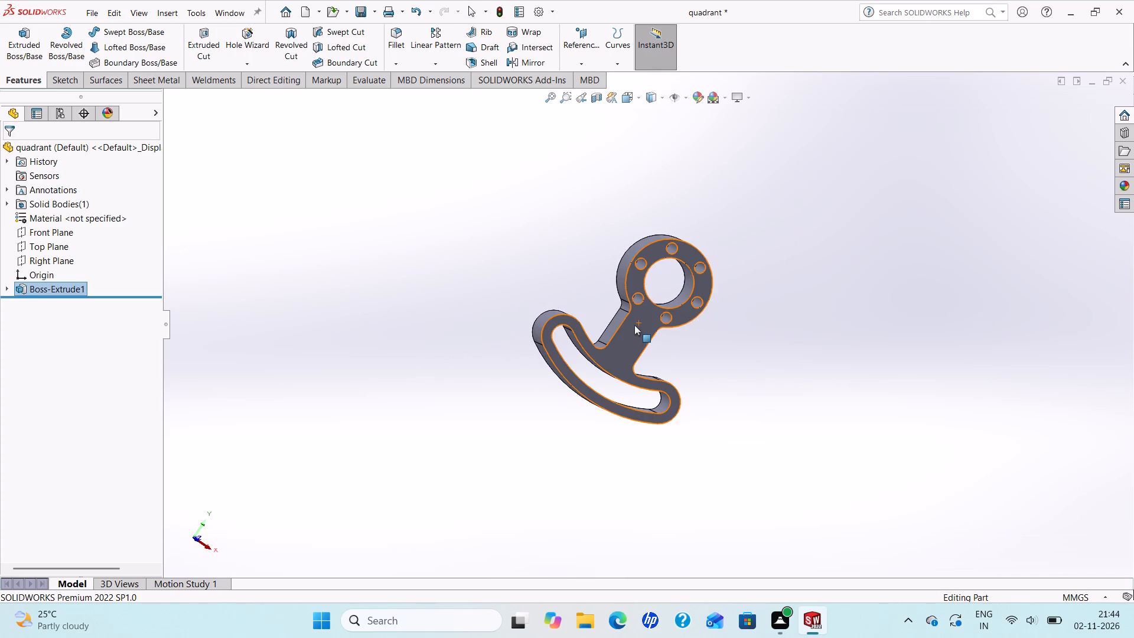
{"action": "scroll", "coordinate": [633, 323], "scroll_direction": "down", "scroll_amount": 3}
{"action": "middle_click_drag", "start_coordinate": [631, 344], "coordinate": [630, 343]}
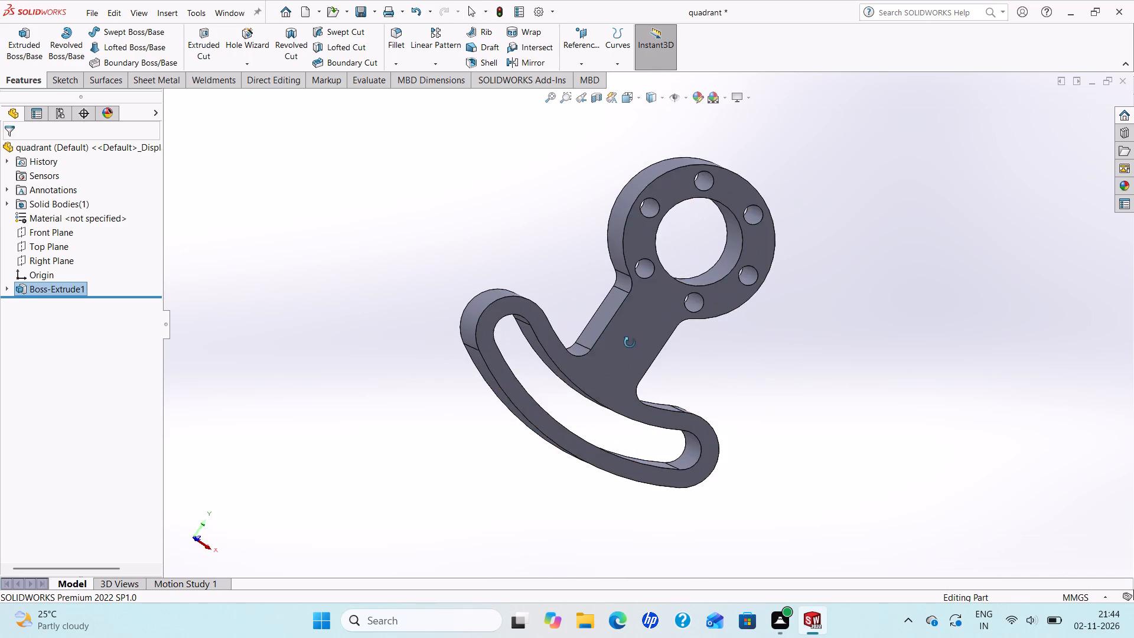
{"action": "middle_click_drag", "start_coordinate": [630, 343], "coordinate": [388, 214]}
{"action": "middle_click_drag", "start_coordinate": [673, 327], "coordinate": [658, 249]}
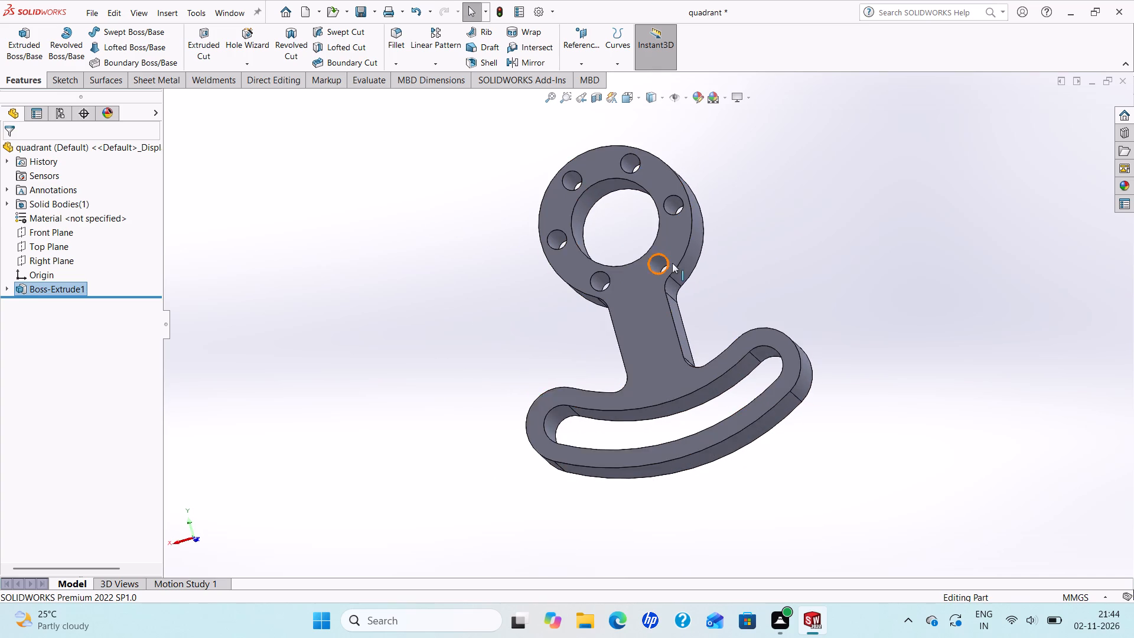
{"action": "scroll", "coordinate": [702, 289], "scroll_direction": "down", "scroll_amount": 2}
{"action": "scroll", "coordinate": [698, 292], "scroll_direction": "up", "scroll_amount": 3}
{"action": "scroll", "coordinate": [666, 307], "scroll_direction": "down", "scroll_amount": 4}
{"action": "scroll", "coordinate": [621, 323], "scroll_direction": "up", "scroll_amount": 1}
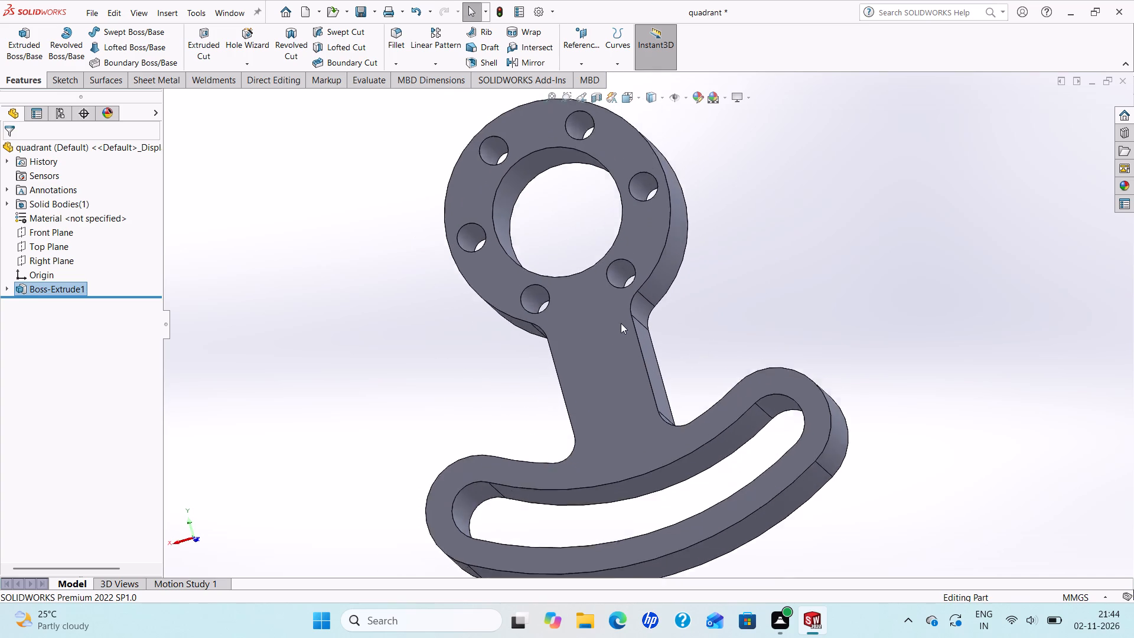
{"action": "scroll", "coordinate": [621, 323], "scroll_direction": "up", "scroll_amount": 2}
{"action": "scroll", "coordinate": [621, 323], "scroll_direction": "down", "scroll_amount": 2}
{"action": "scroll", "coordinate": [621, 323], "scroll_direction": "up", "scroll_amount": 2}
{"action": "scroll", "coordinate": [621, 323], "scroll_direction": "down", "scroll_amount": 1}
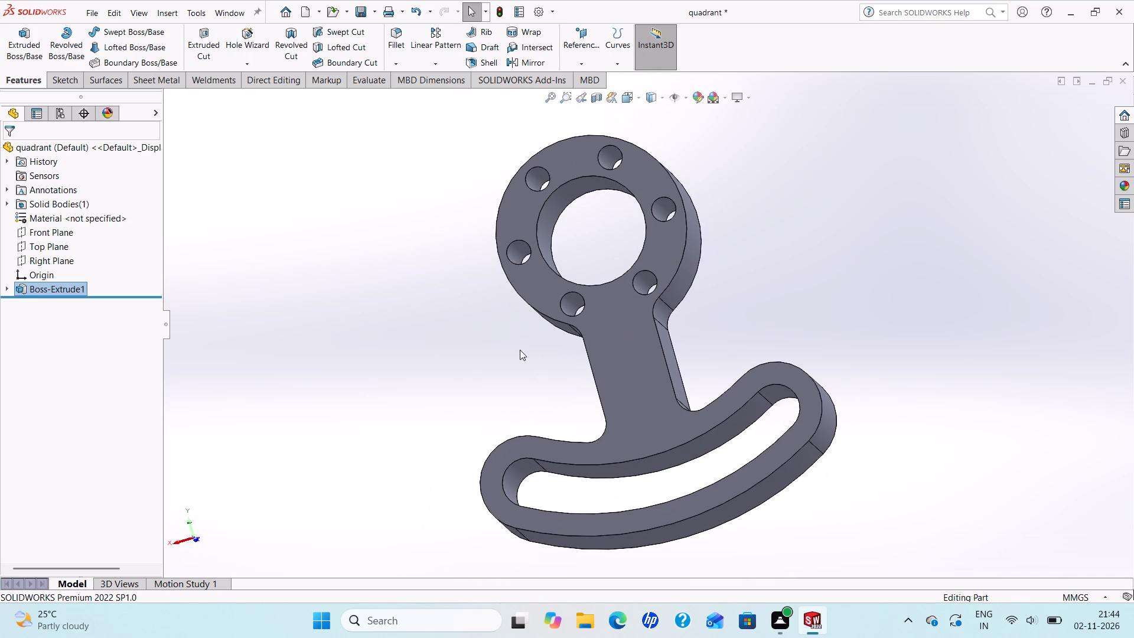
{"action": "scroll", "coordinate": [657, 381], "scroll_direction": "up", "scroll_amount": 1}
{"action": "scroll", "coordinate": [657, 381], "scroll_direction": "down", "scroll_amount": 4}
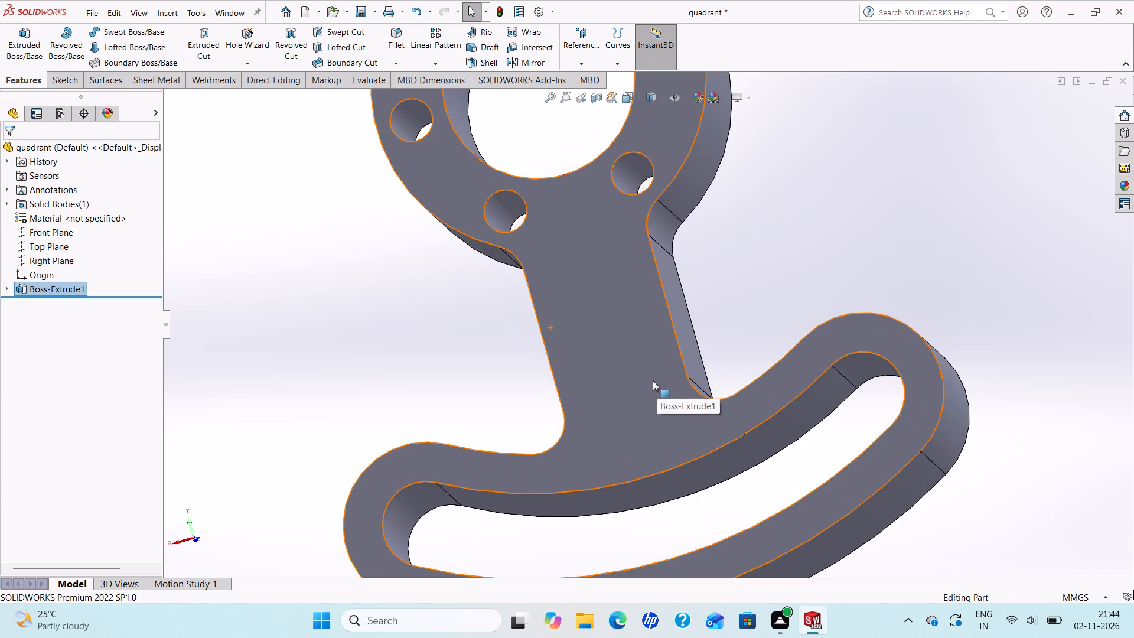
{"action": "scroll", "coordinate": [653, 380], "scroll_direction": "up", "scroll_amount": 7}
{"action": "scroll", "coordinate": [660, 365], "scroll_direction": "down", "scroll_amount": 6}
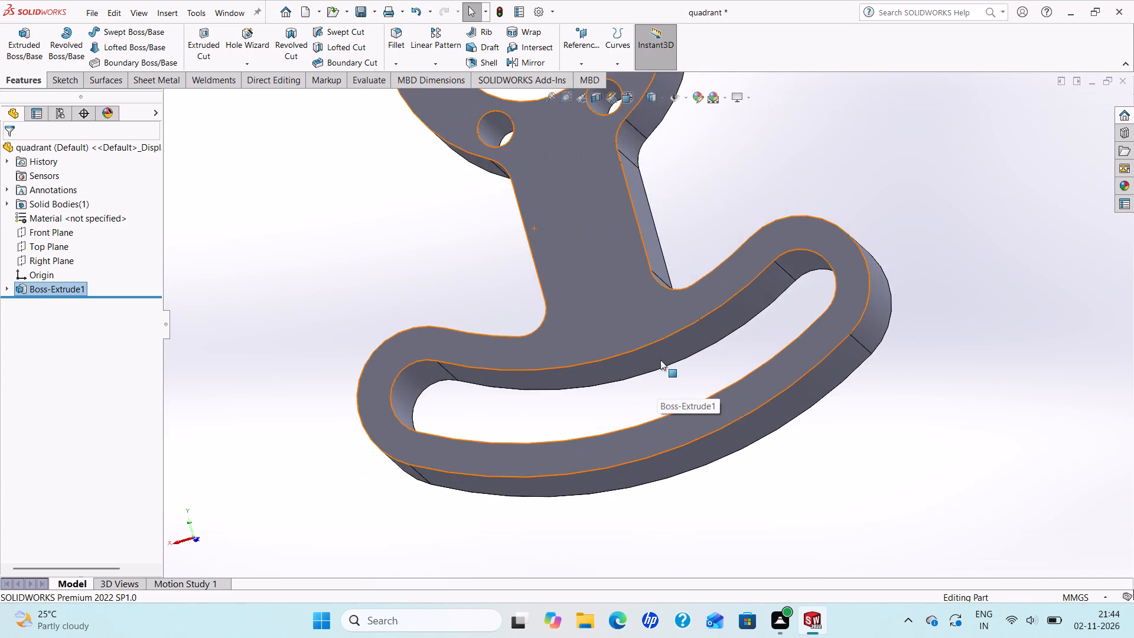
{"action": "scroll", "coordinate": [660, 360], "scroll_direction": "up", "scroll_amount": 5}
{"action": "scroll", "coordinate": [657, 303], "scroll_direction": "down", "scroll_amount": 3}
{"action": "scroll", "coordinate": [657, 301], "scroll_direction": "up", "scroll_amount": 3}
{"action": "scroll", "coordinate": [687, 284], "scroll_direction": "down", "scroll_amount": 1}
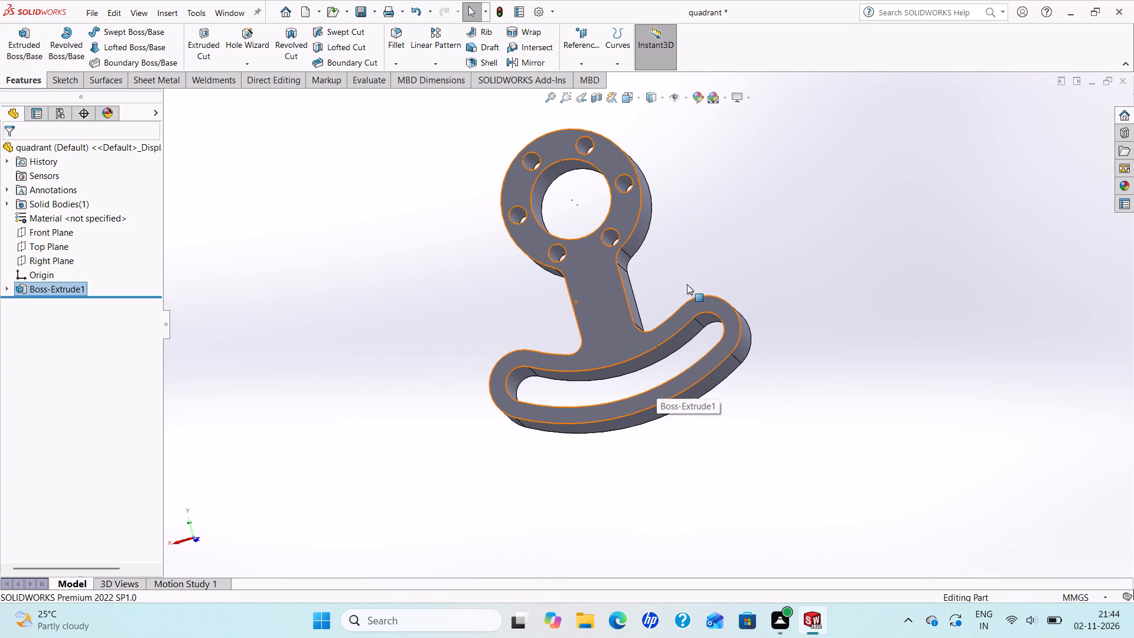
{"action": "middle_click_drag", "start_coordinate": [687, 284], "coordinate": [374, 286]}
{"action": "scroll", "coordinate": [682, 285], "scroll_direction": "up", "scroll_amount": 1}
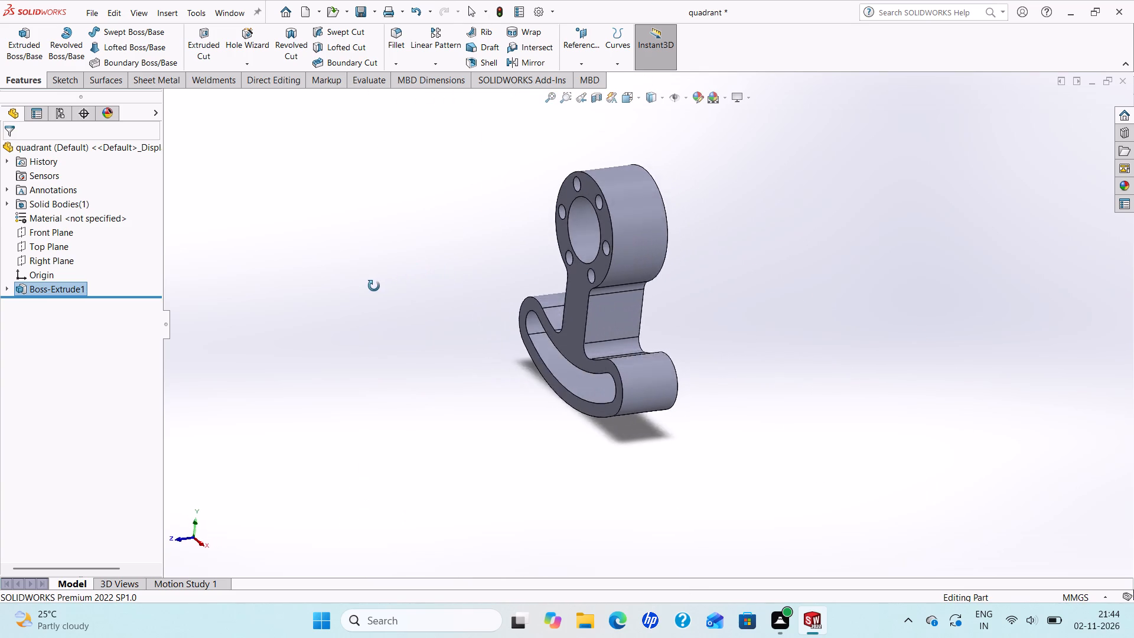
{"action": "middle_click_drag", "start_coordinate": [374, 286], "coordinate": [484, 305]}
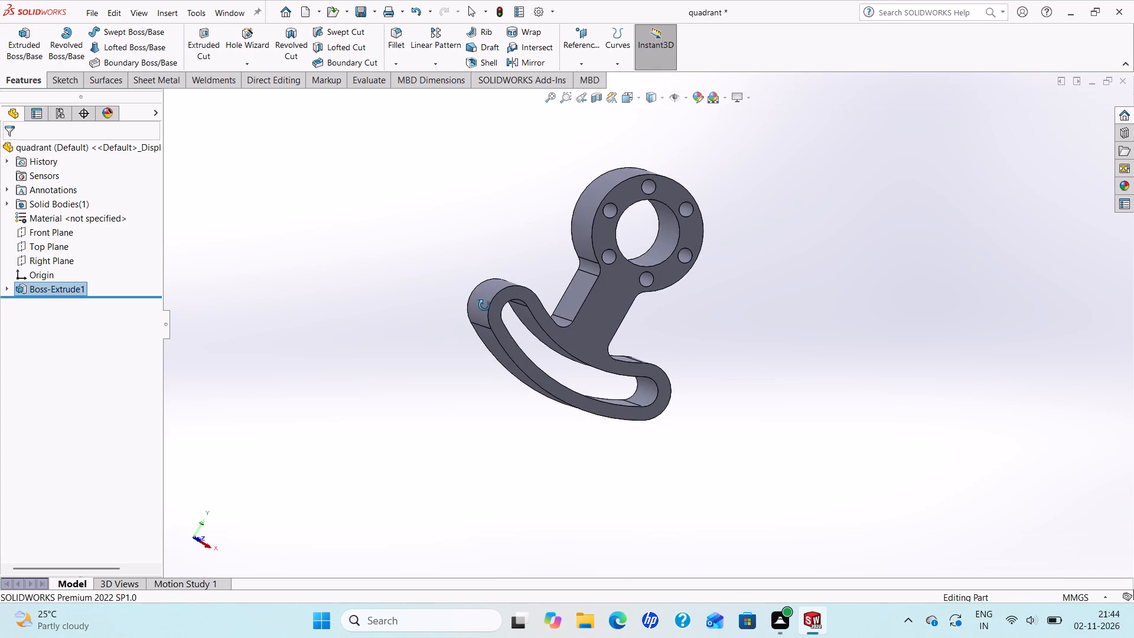
{"action": "middle_click_drag", "start_coordinate": [484, 305], "coordinate": [485, 305]}
{"action": "scroll", "coordinate": [485, 305], "scroll_direction": "up", "scroll_amount": 1}
{"action": "scroll", "coordinate": [677, 250], "scroll_direction": "down", "scroll_amount": 2}
{"action": "middle_click_drag", "start_coordinate": [606, 332], "coordinate": [585, 270]}
{"action": "scroll", "coordinate": [586, 279], "scroll_direction": "down", "scroll_amount": 1}
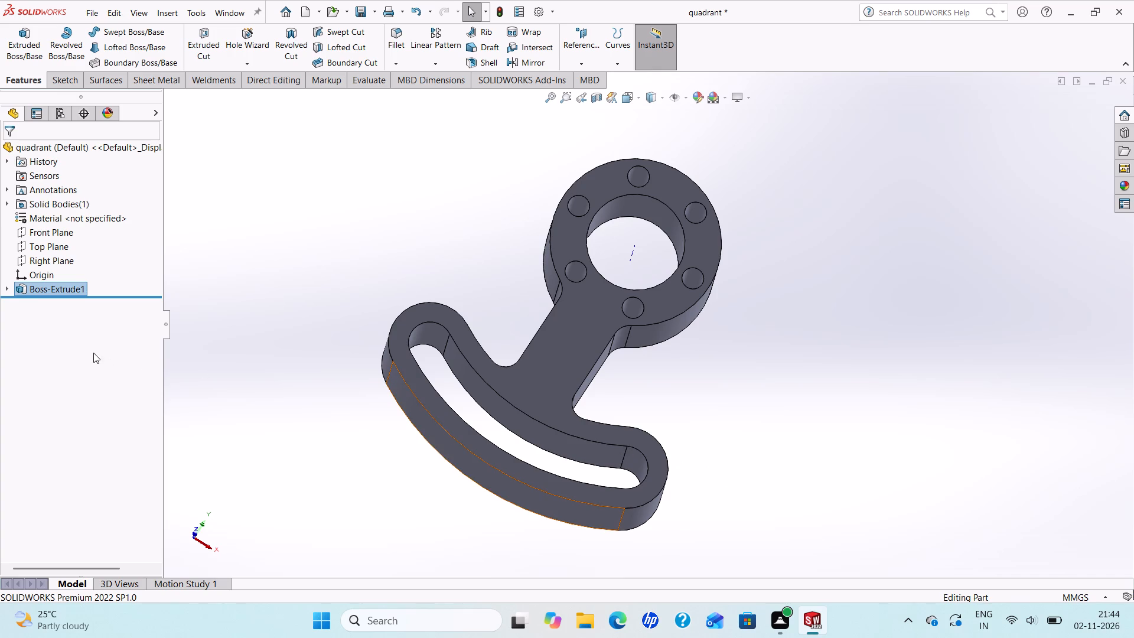
Reopen the extrusion's sketch for editing and delete the 74 mm construction pitch circle running through the flange's bolt holes.
{"action": "right_click", "coordinate": [25, 290]}
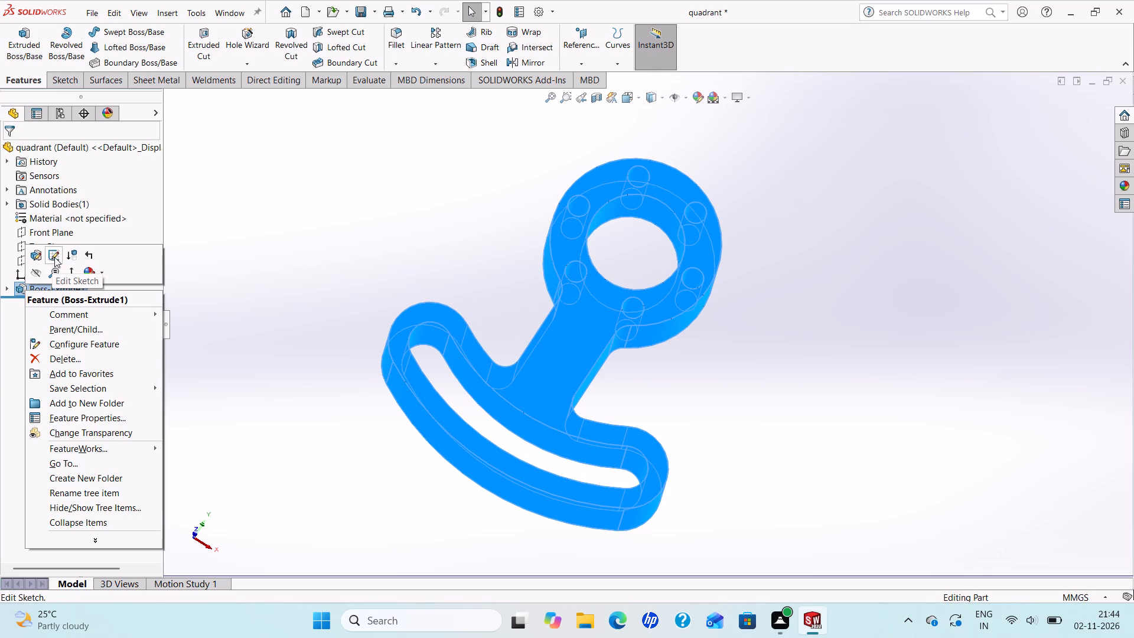
{"action": "left_click", "coordinate": [54, 257]}
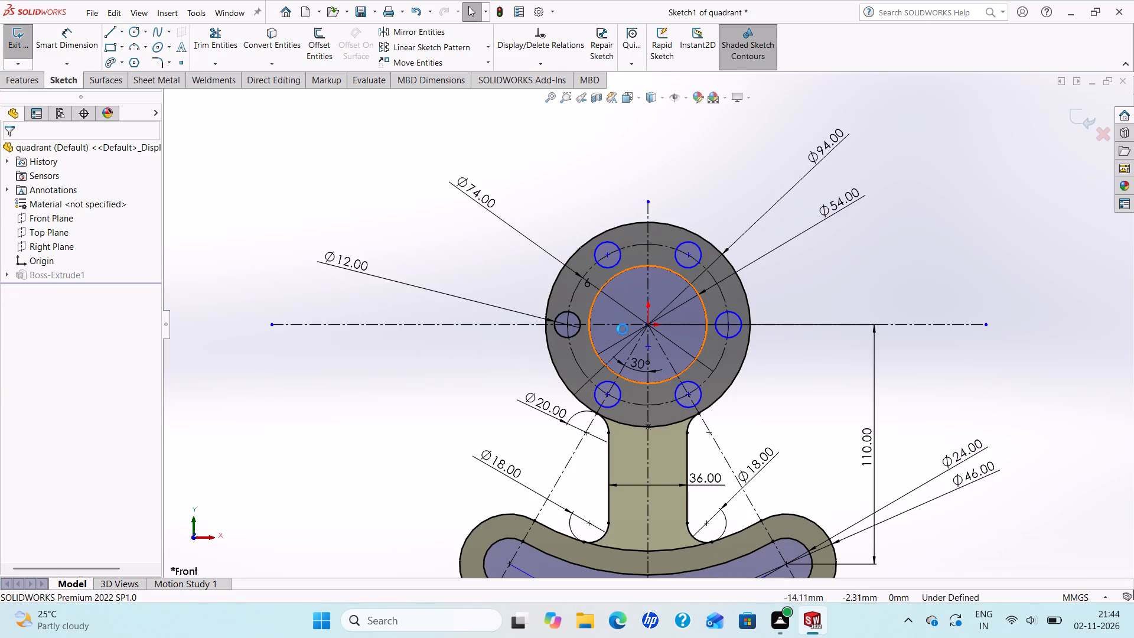
{"action": "scroll", "coordinate": [705, 457], "scroll_direction": "up", "scroll_amount": 2}
{"action": "scroll", "coordinate": [705, 457], "scroll_direction": "down", "scroll_amount": 1}
{"action": "scroll", "coordinate": [702, 457], "scroll_direction": "up", "scroll_amount": 1}
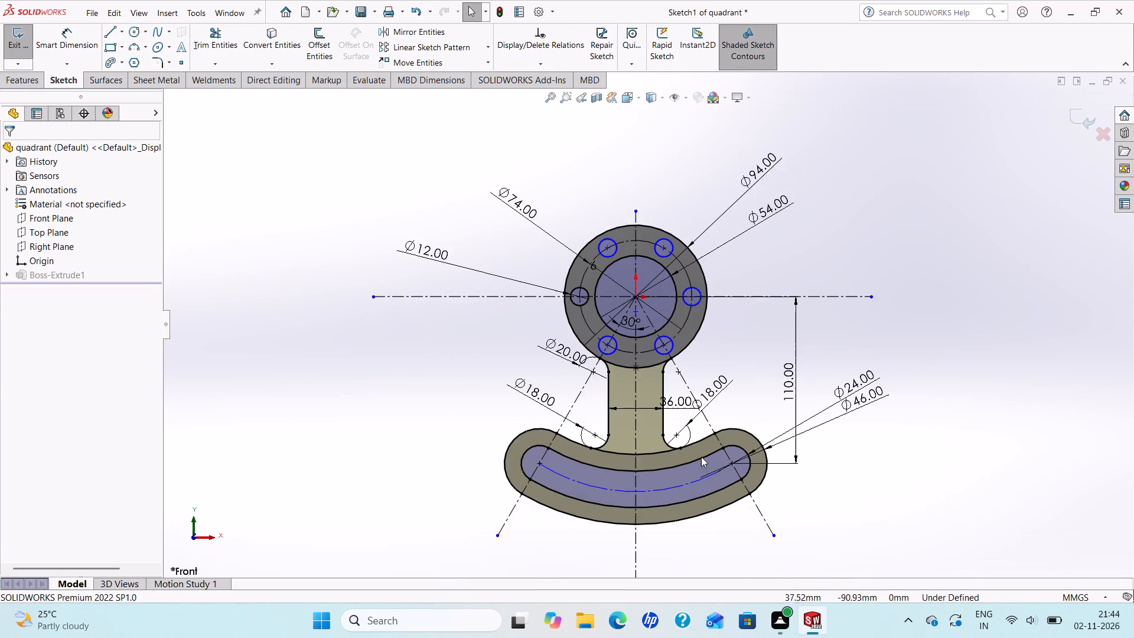
{"action": "scroll", "coordinate": [701, 457], "scroll_direction": "up", "scroll_amount": 1}
{"action": "scroll", "coordinate": [672, 397], "scroll_direction": "down", "scroll_amount": 2}
{"action": "scroll", "coordinate": [671, 394], "scroll_direction": "up", "scroll_amount": 2}
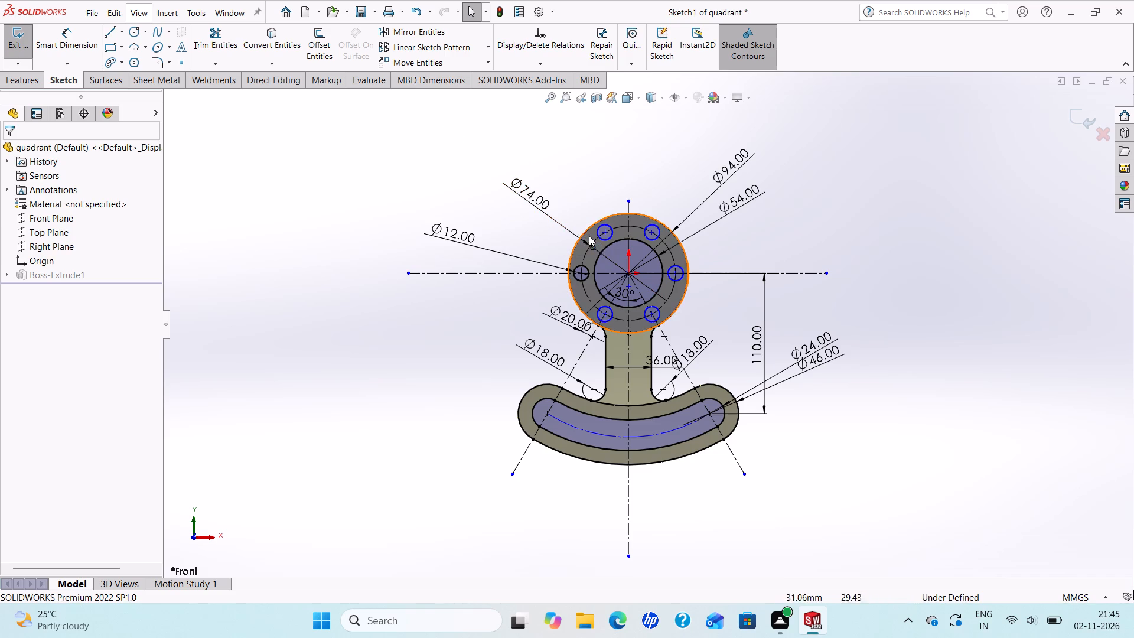
{"action": "scroll", "coordinate": [598, 241], "scroll_direction": "down", "scroll_amount": 3}
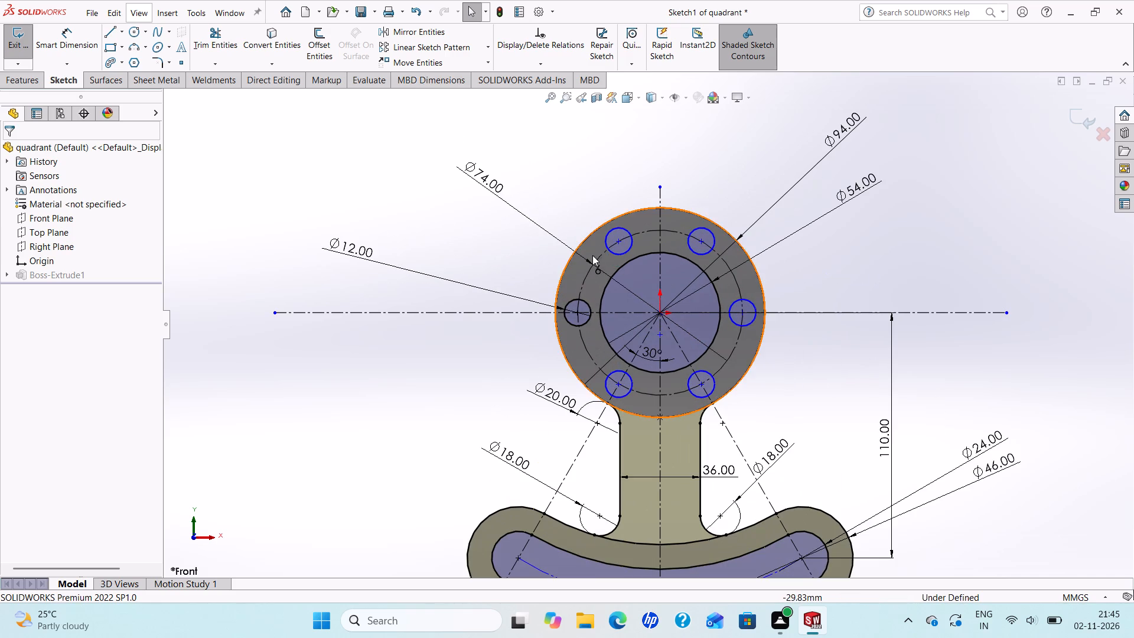
{"action": "left_click", "coordinate": [594, 261]}
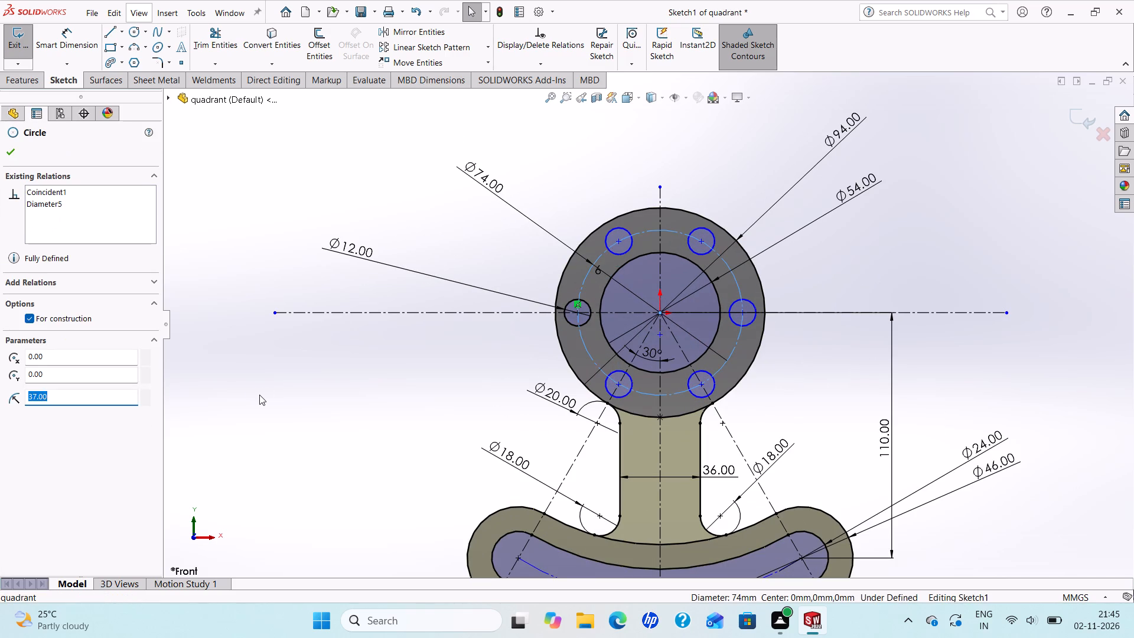
{"action": "key", "text": "Delete"}
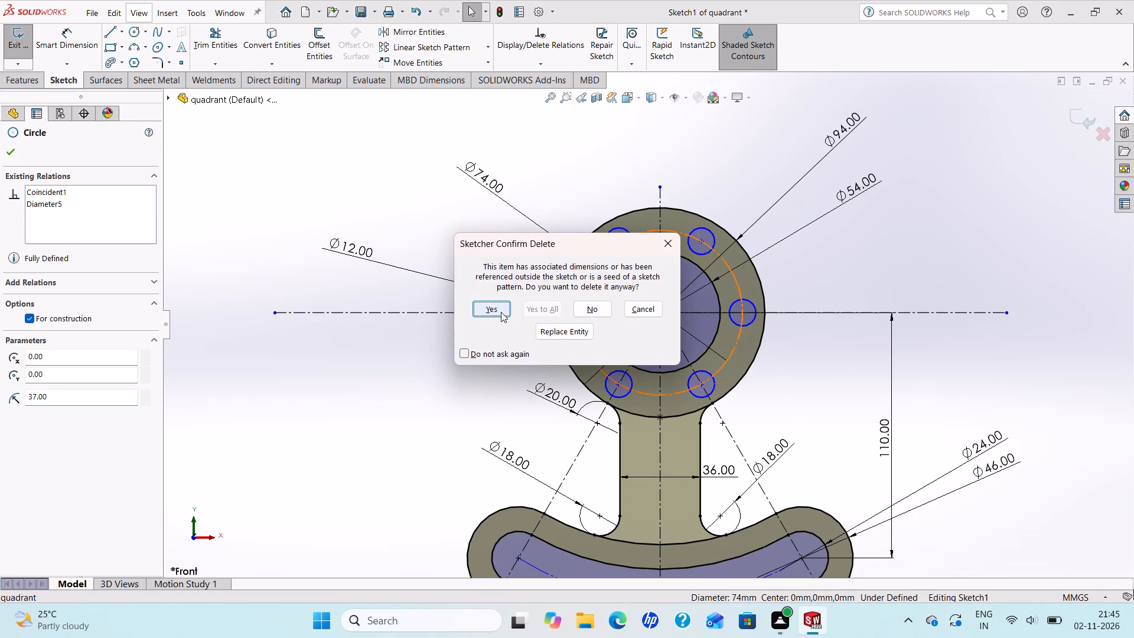
{"action": "left_click", "coordinate": [501, 311]}
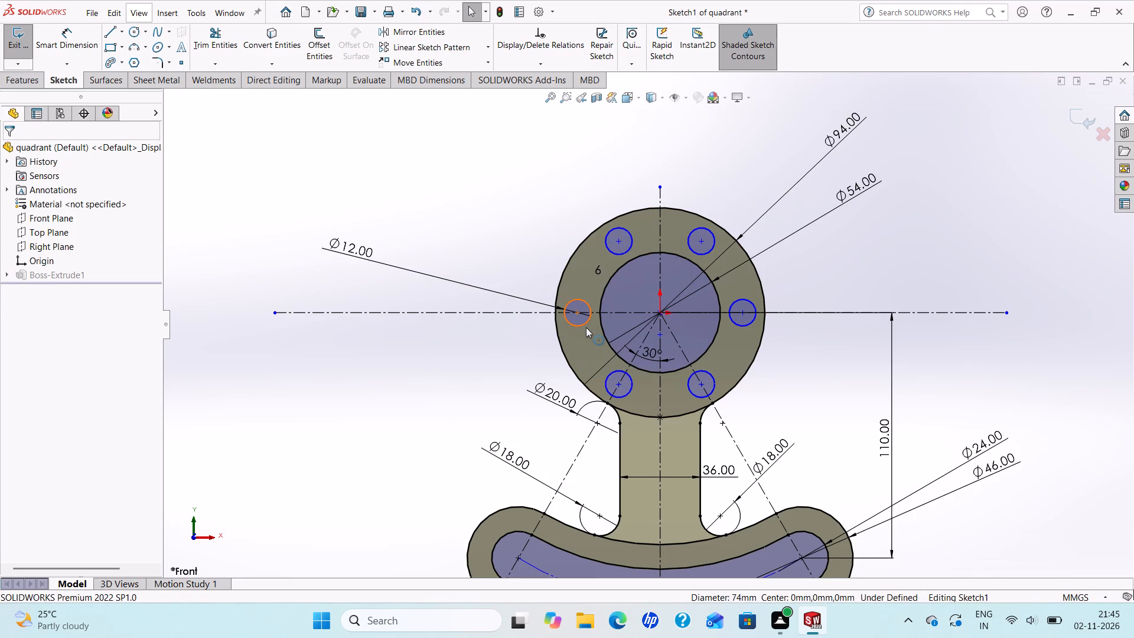
Delete all six 12 mm bolt hole circles around the flange ring and exit the sketch to rebuild the extrusion.
{"action": "left_click", "coordinate": [586, 327]}
{"action": "key", "text": "Delete"}
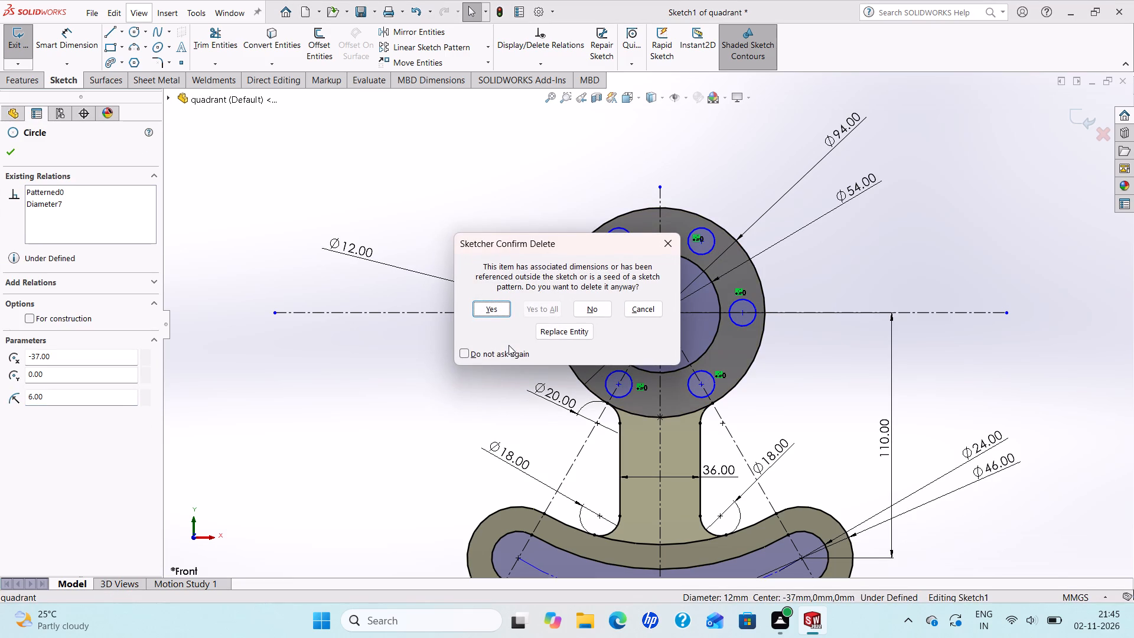
{"action": "left_click", "coordinate": [478, 304]}
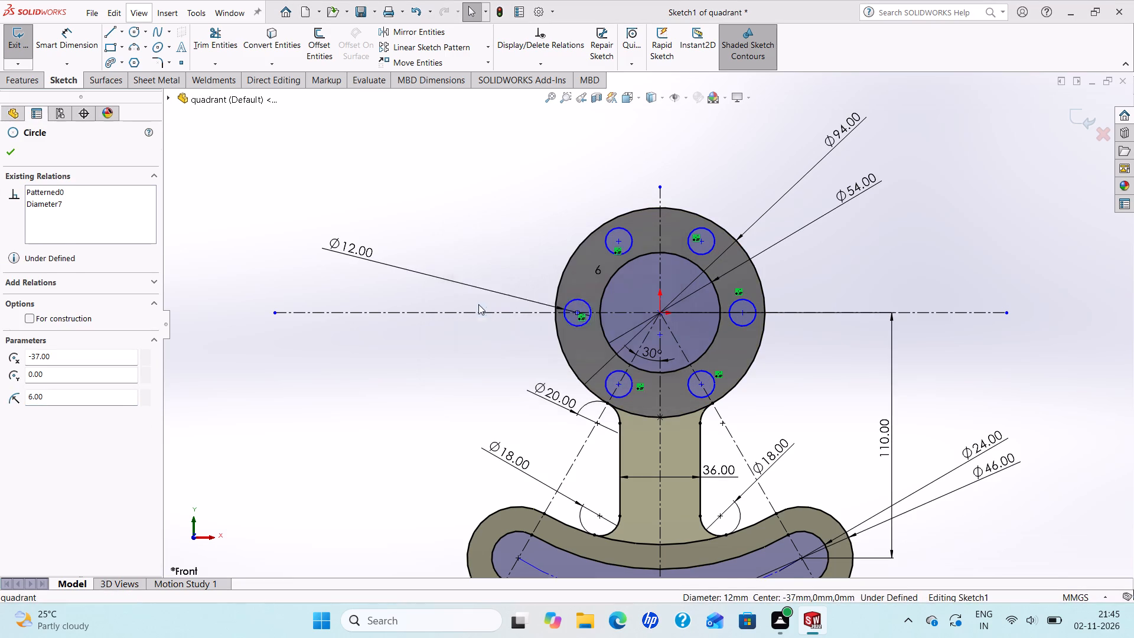
{"action": "left_click", "coordinate": [612, 255]}
{"action": "key", "text": "Delete"}
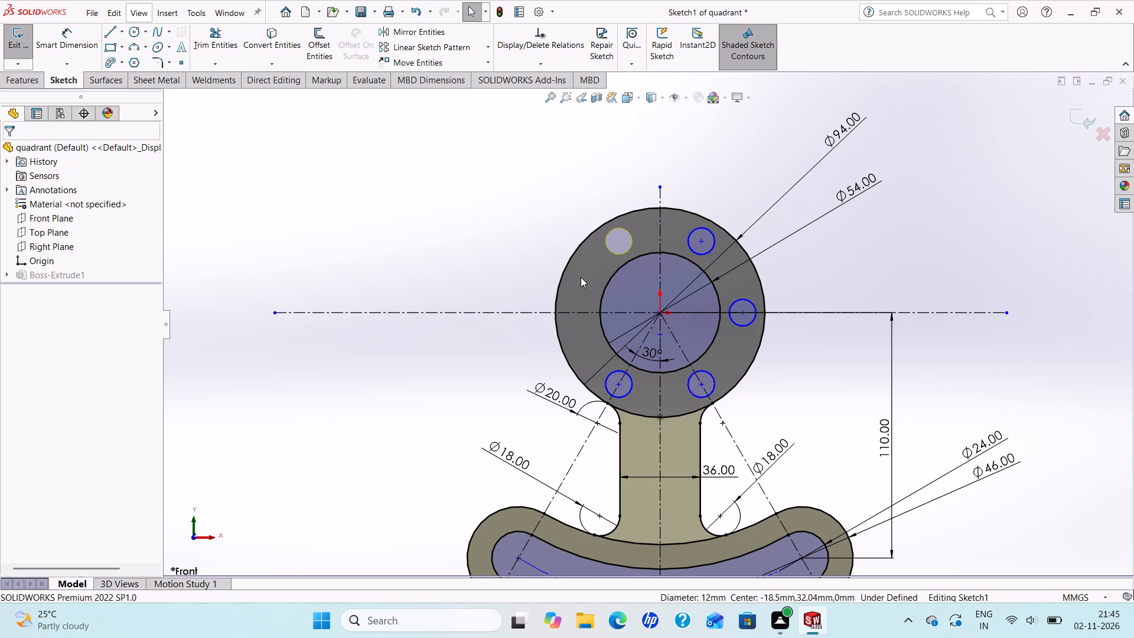
{"action": "left_click", "coordinate": [688, 250]}
{"action": "key", "text": "Delete"}
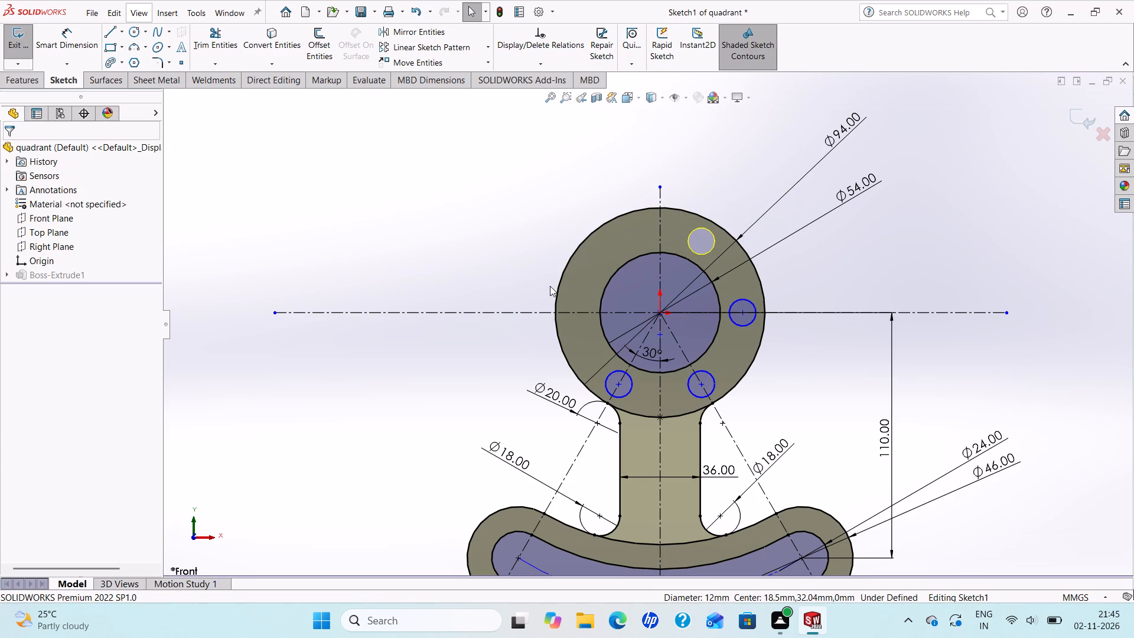
{"action": "left_click", "coordinate": [754, 321]}
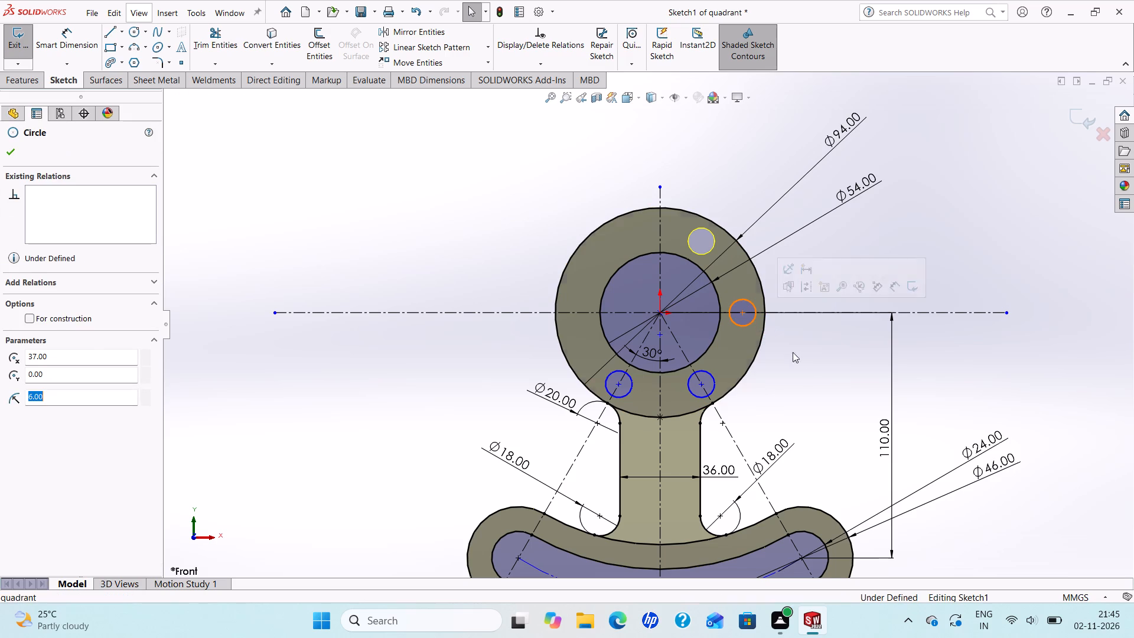
{"action": "key", "text": "Delete"}
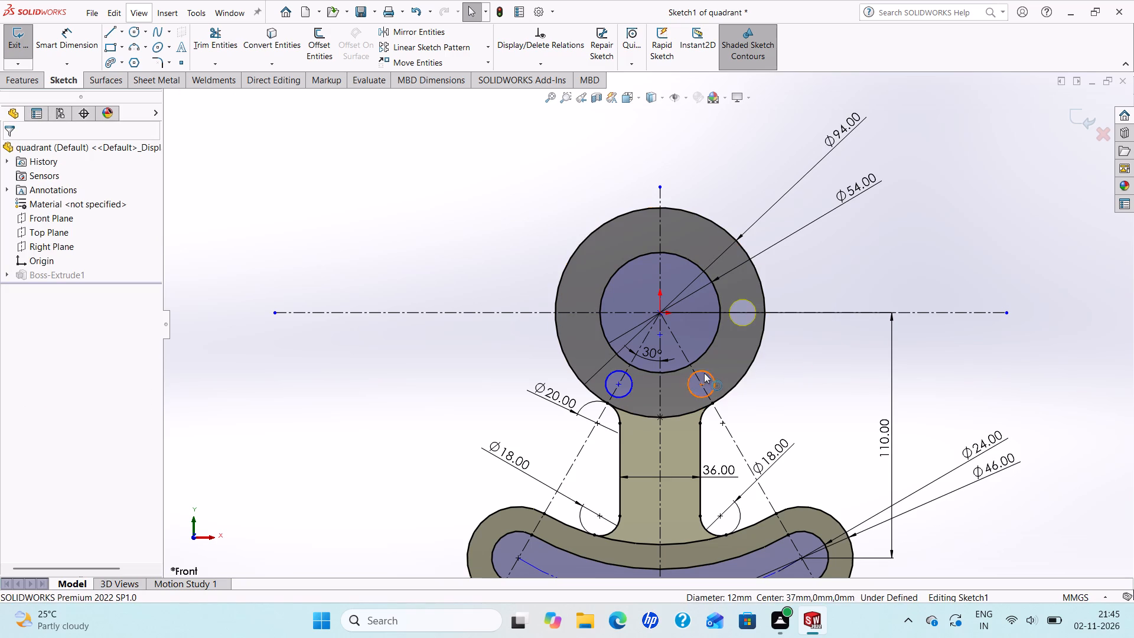
{"action": "left_click", "coordinate": [708, 375]}
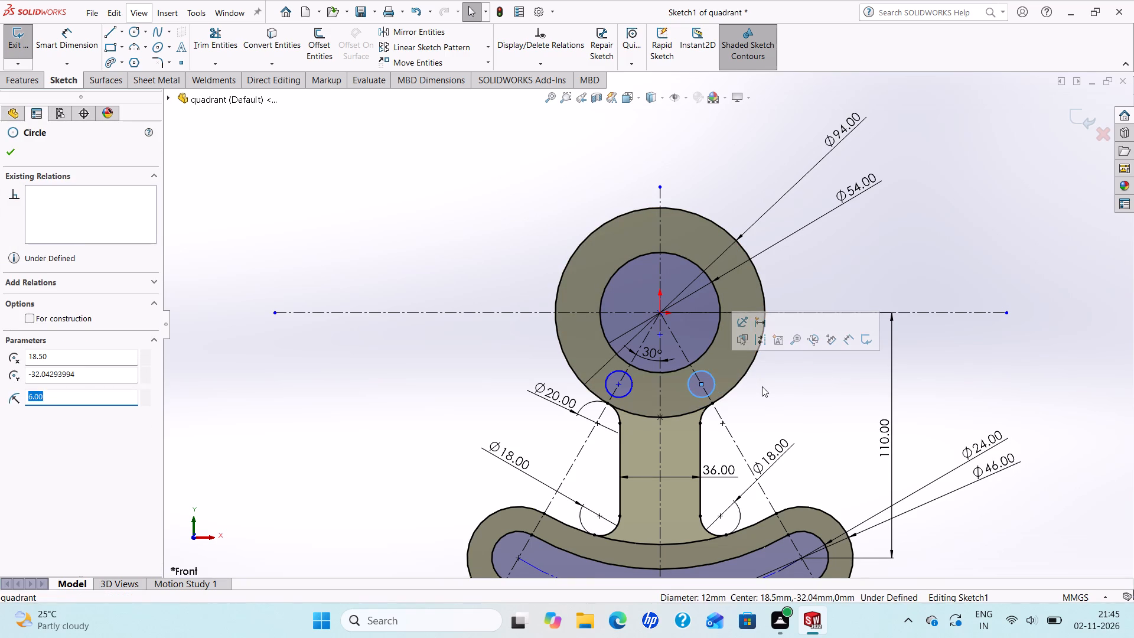
{"action": "key", "text": "Delete"}
{"action": "left_click", "coordinate": [633, 386]}
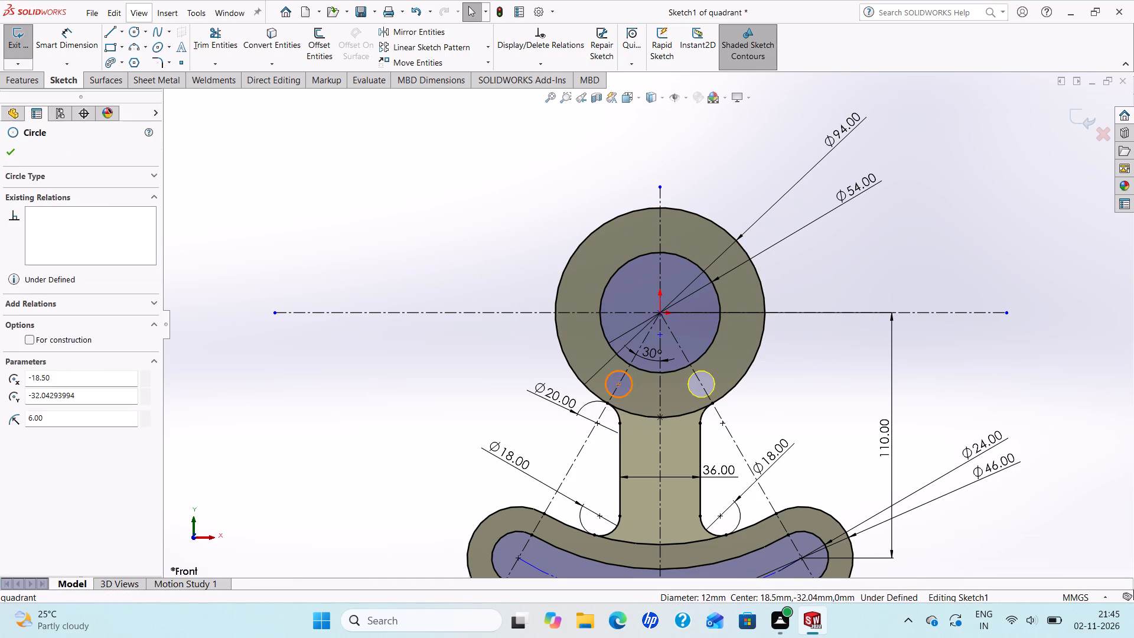
{"action": "key", "text": "Delete"}
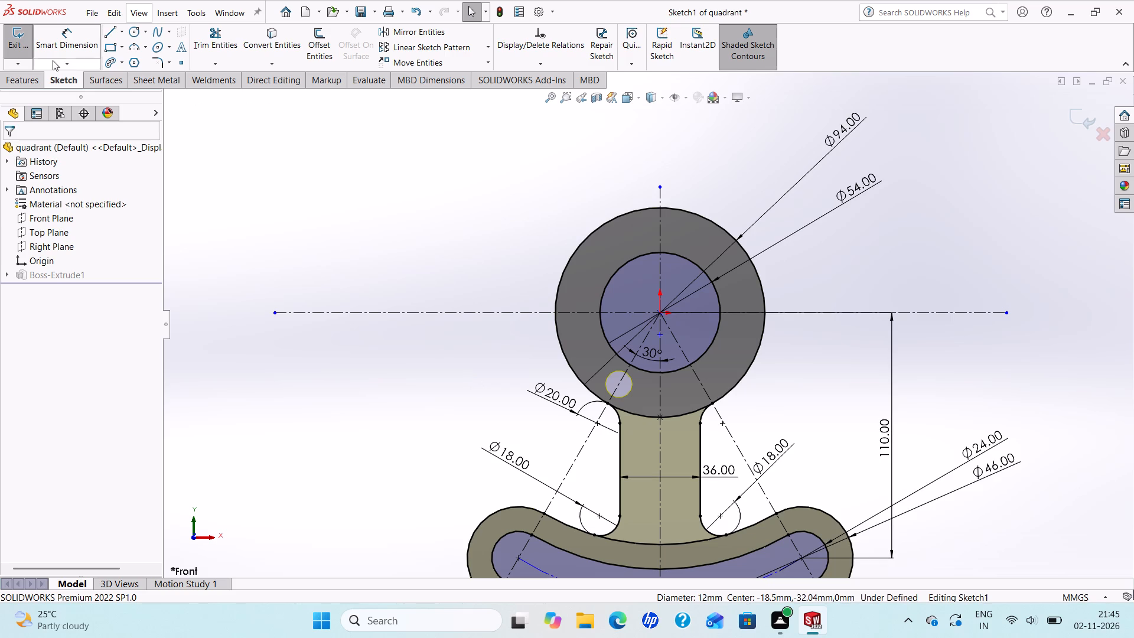
{"action": "left_click", "coordinate": [21, 36]}
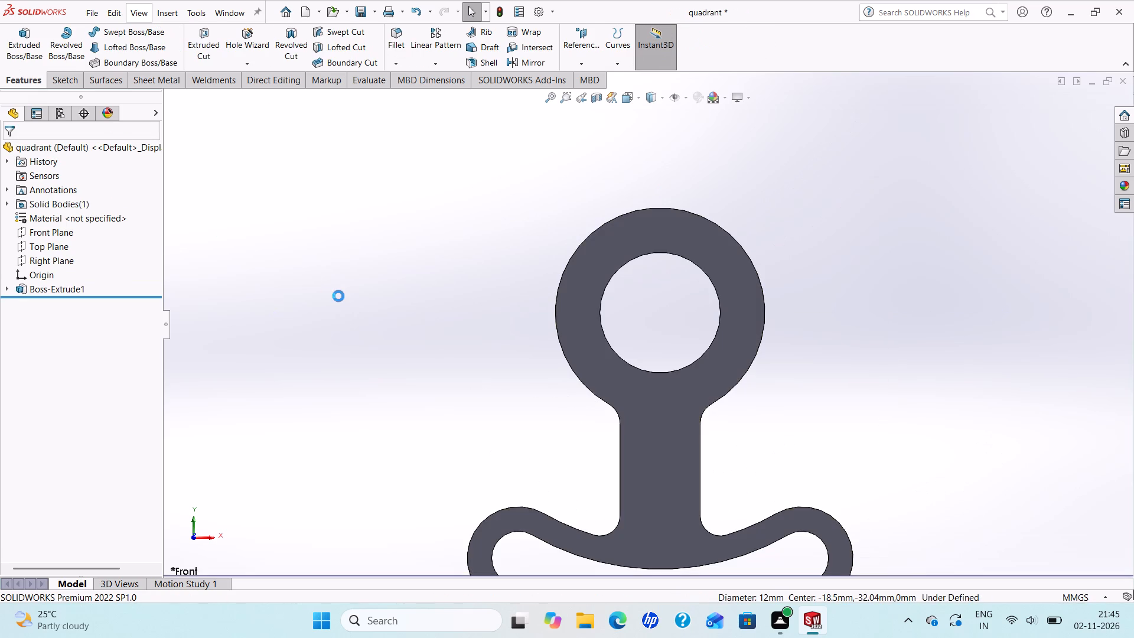
Examine the rebuilt solid from several angles, checking the plain flange ring, web and curved slot.
{"action": "scroll", "coordinate": [338, 296], "scroll_direction": "up", "scroll_amount": 1}
{"action": "middle_click_drag", "start_coordinate": [525, 328], "coordinate": [327, 254]}
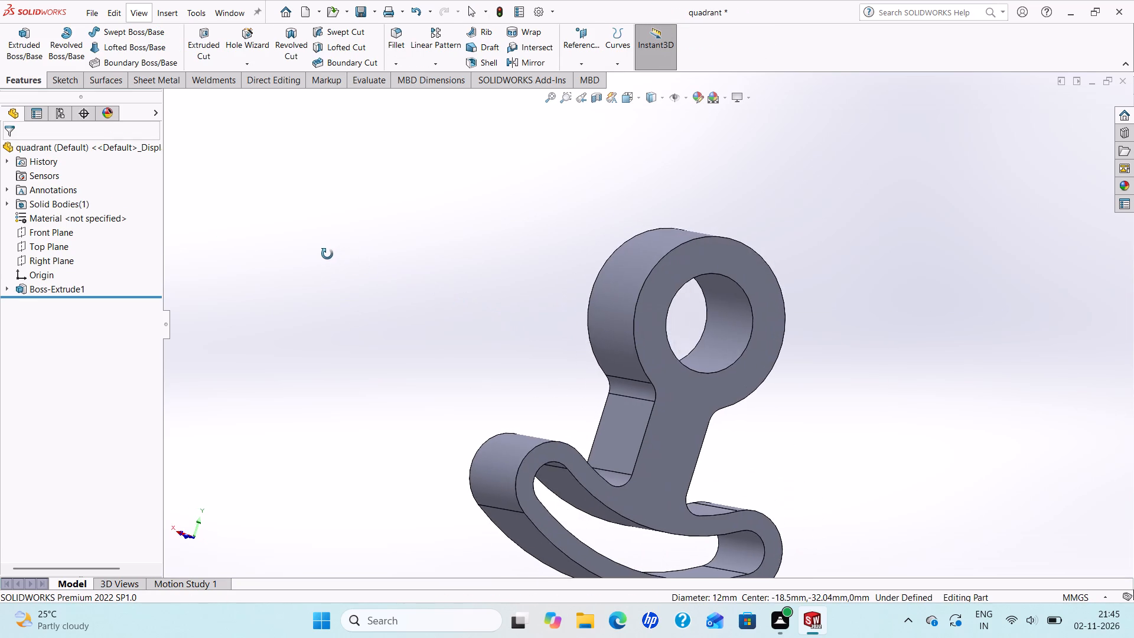
{"action": "middle_click_drag", "start_coordinate": [327, 254], "coordinate": [535, 369]}
{"action": "scroll", "coordinate": [535, 369], "scroll_direction": "up", "scroll_amount": 1}
{"action": "scroll", "coordinate": [605, 434], "scroll_direction": "up", "scroll_amount": 1}
{"action": "scroll", "coordinate": [689, 406], "scroll_direction": "down", "scroll_amount": 1}
{"action": "scroll", "coordinate": [683, 403], "scroll_direction": "up", "scroll_amount": 1}
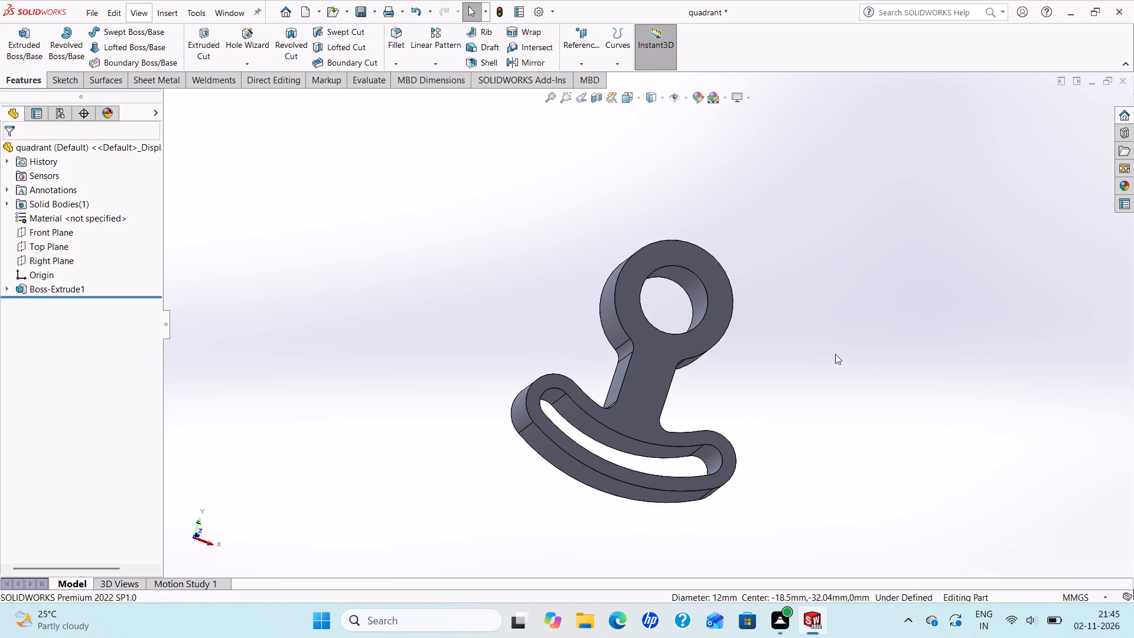
{"action": "scroll", "coordinate": [770, 340], "scroll_direction": "down", "scroll_amount": 2}
{"action": "scroll", "coordinate": [526, 403], "scroll_direction": "up", "scroll_amount": 2}
{"action": "middle_click_drag", "start_coordinate": [562, 403], "coordinate": [560, 437]}
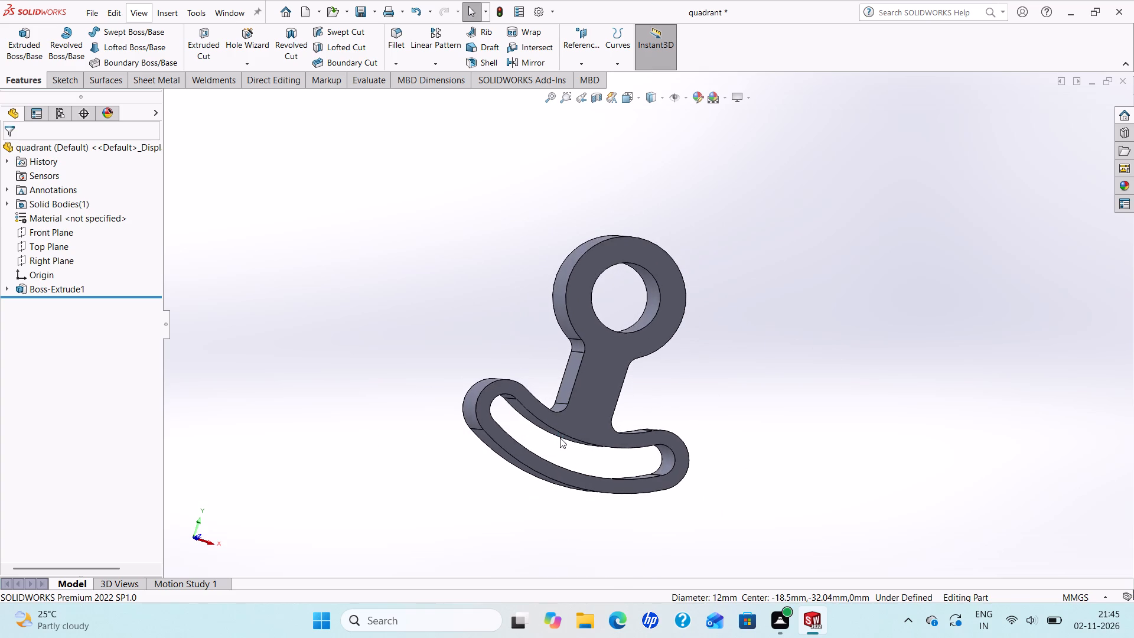
{"action": "scroll", "coordinate": [610, 408], "scroll_direction": "down", "scroll_amount": 3}
Start a sketch on the solid's front face and draw a circle about 72 mm in diameter centred on the origin.
{"action": "left_click", "coordinate": [608, 279]}
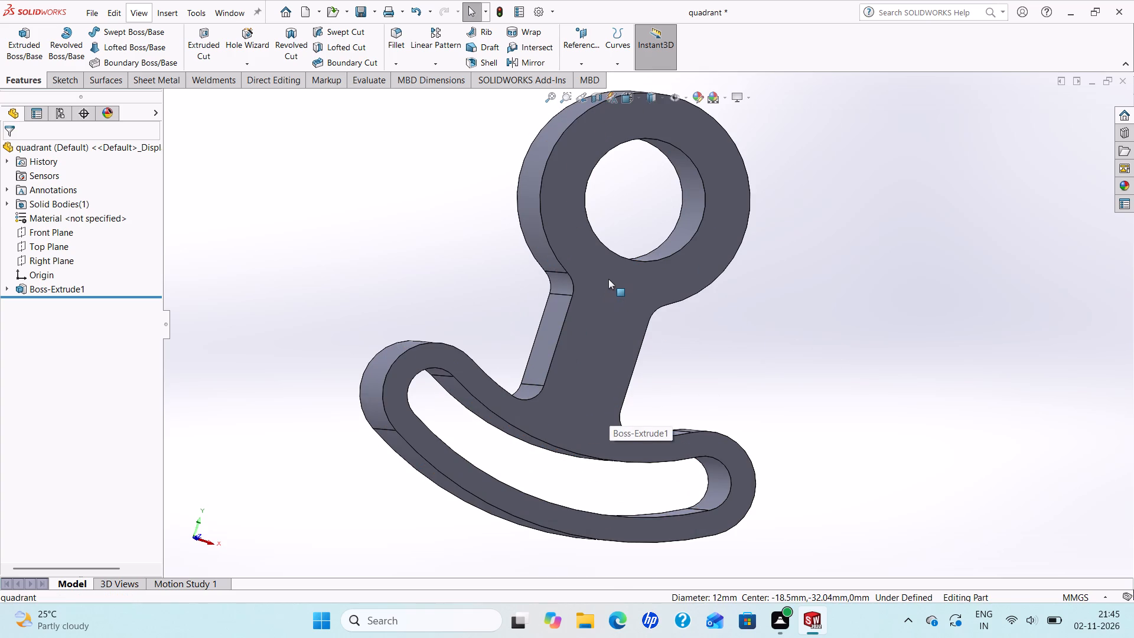
{"action": "left_click", "coordinate": [657, 250]}
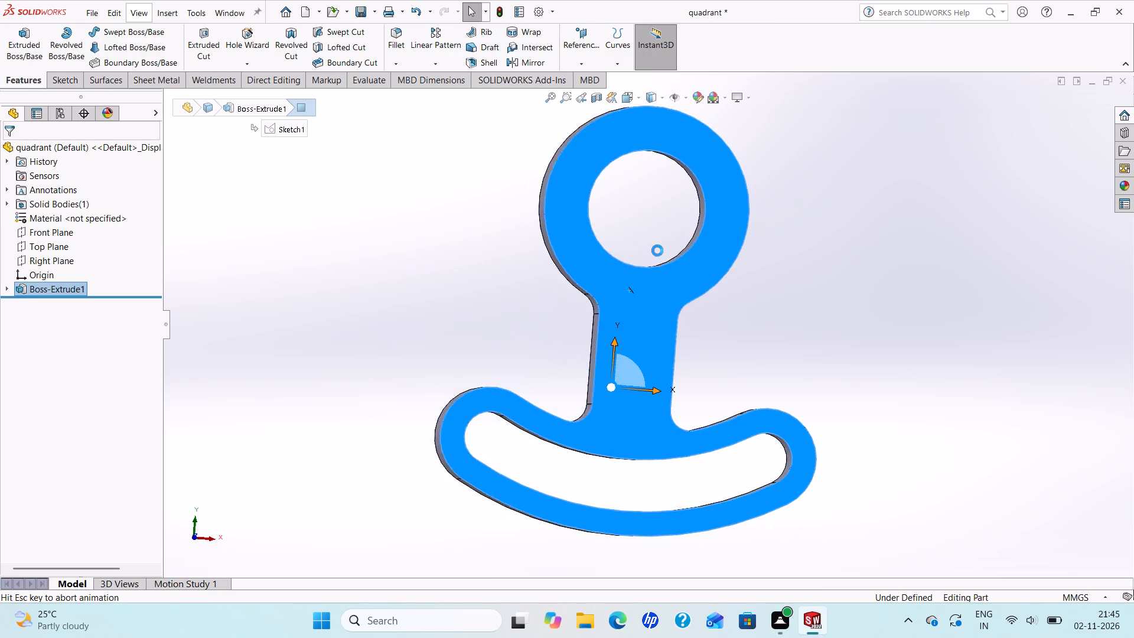
{"action": "scroll", "coordinate": [717, 263], "scroll_direction": "up", "scroll_amount": 2}
{"action": "scroll", "coordinate": [718, 259], "scroll_direction": "down", "scroll_amount": 3}
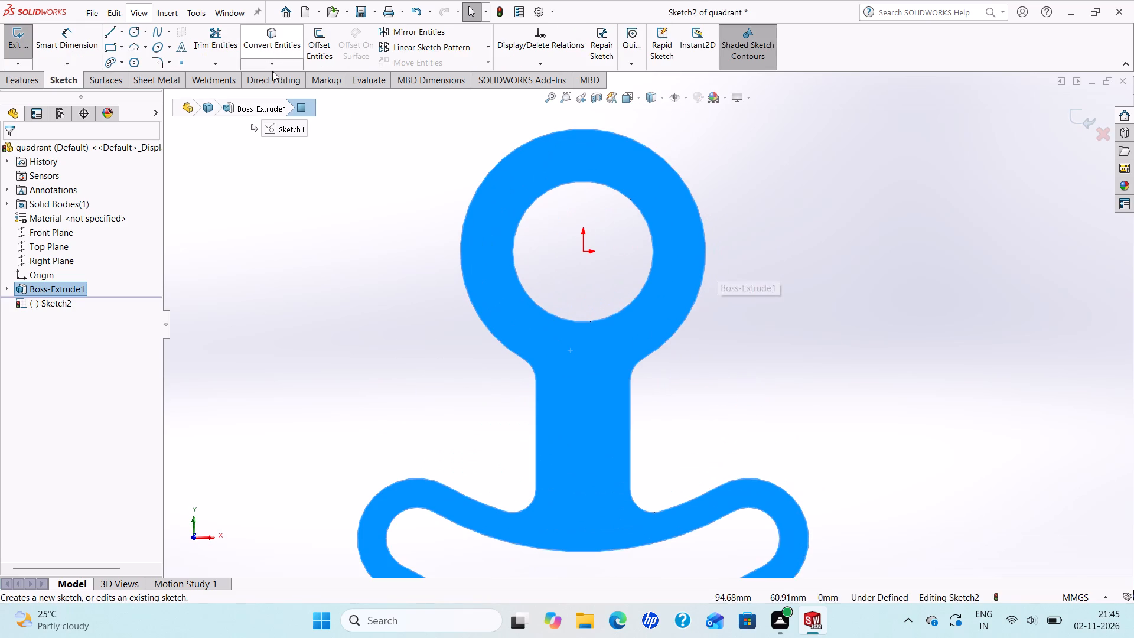
{"action": "scroll", "coordinate": [496, 201], "scroll_direction": "up", "scroll_amount": 3}
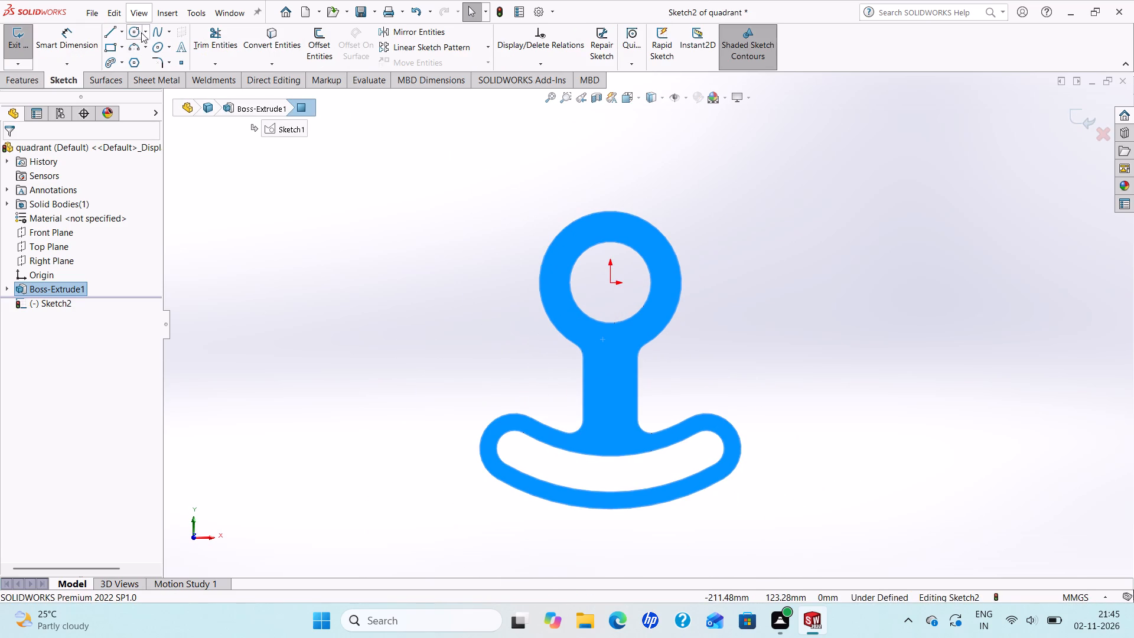
{"action": "left_click", "coordinate": [133, 28]}
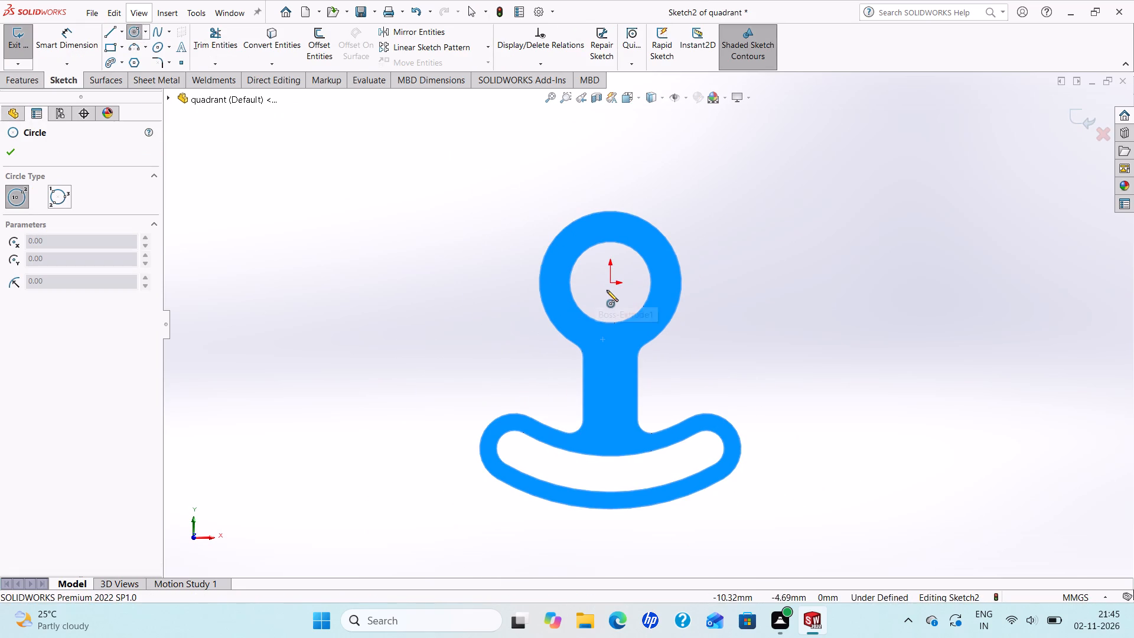
{"action": "left_click", "coordinate": [611, 286]}
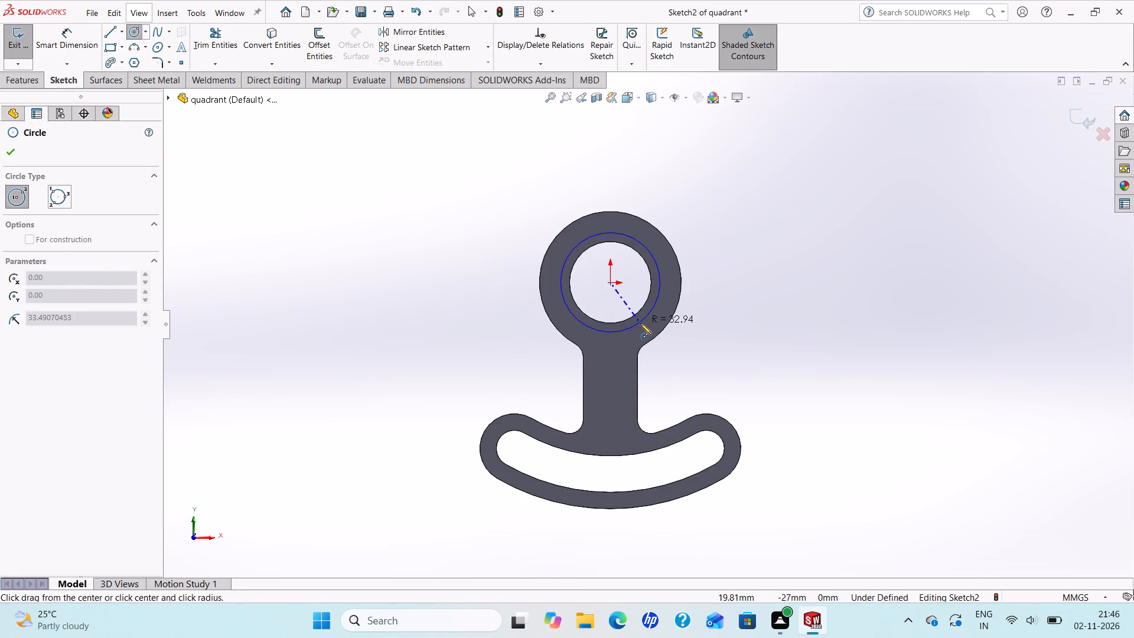
{"action": "left_click", "coordinate": [643, 326]}
{"action": "right_click", "coordinate": [643, 326]}
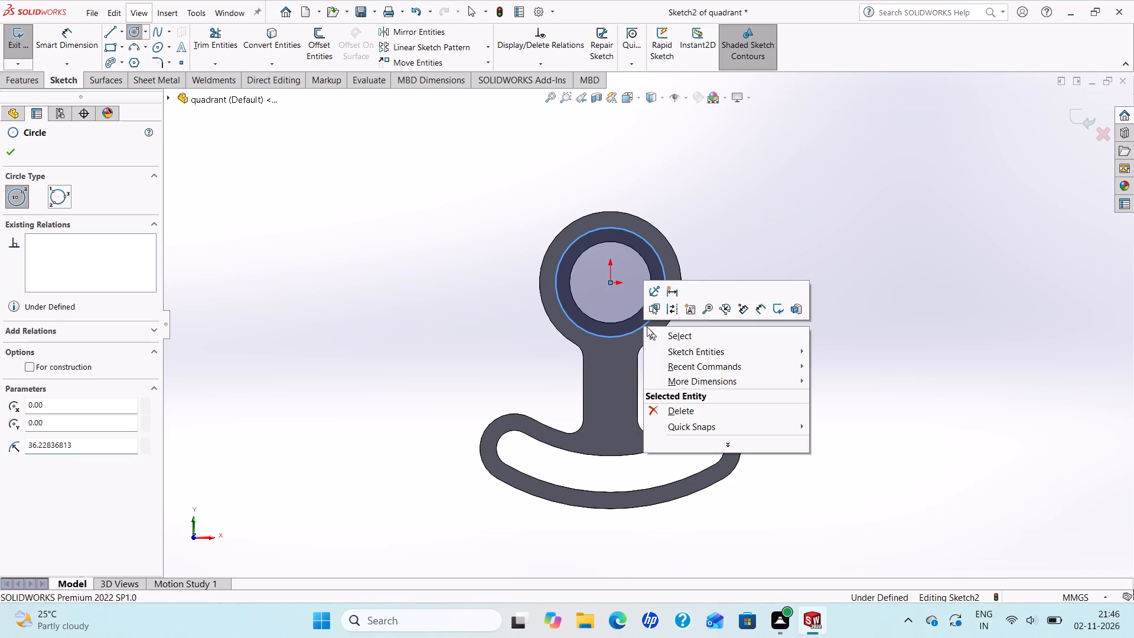
{"action": "left_click", "coordinate": [672, 333]}
Dimension the new circle on the flange with a diameter of 74 mm.
{"action": "scroll", "coordinate": [674, 330], "scroll_direction": "down", "scroll_amount": 1}
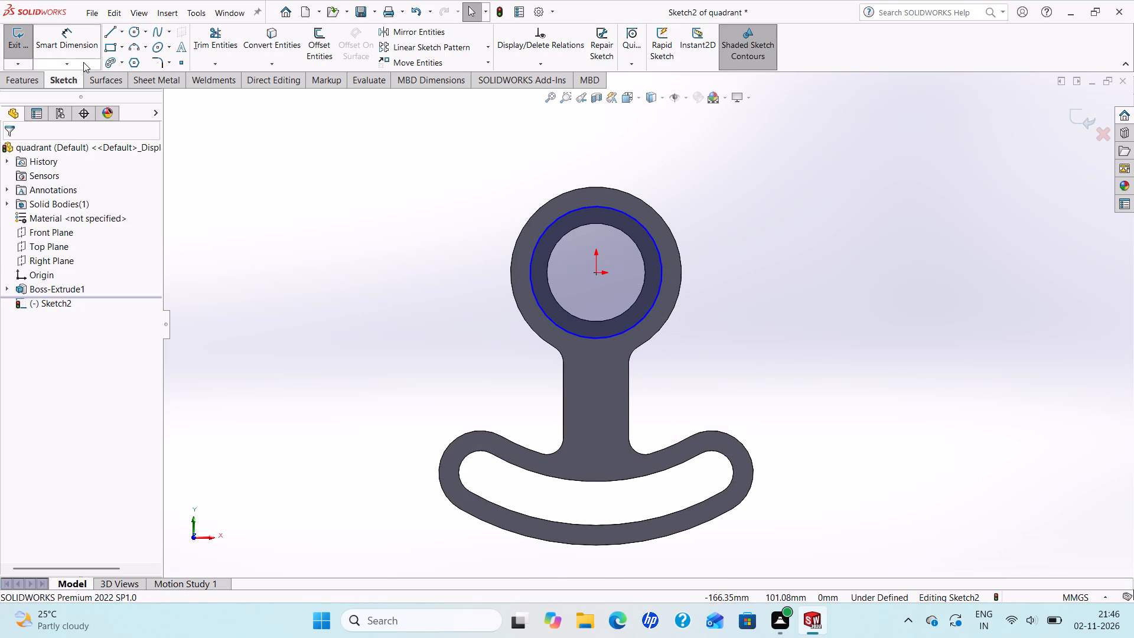
{"action": "left_click", "coordinate": [77, 47]}
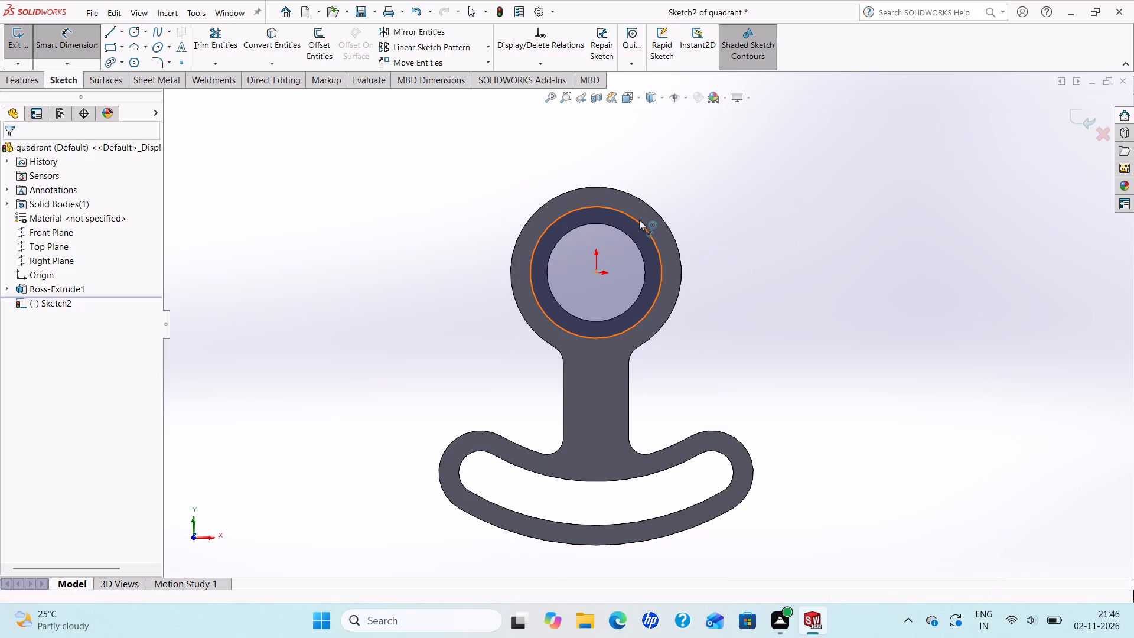
{"action": "left_click", "coordinate": [639, 220]}
{"action": "left_click", "coordinate": [734, 183]}
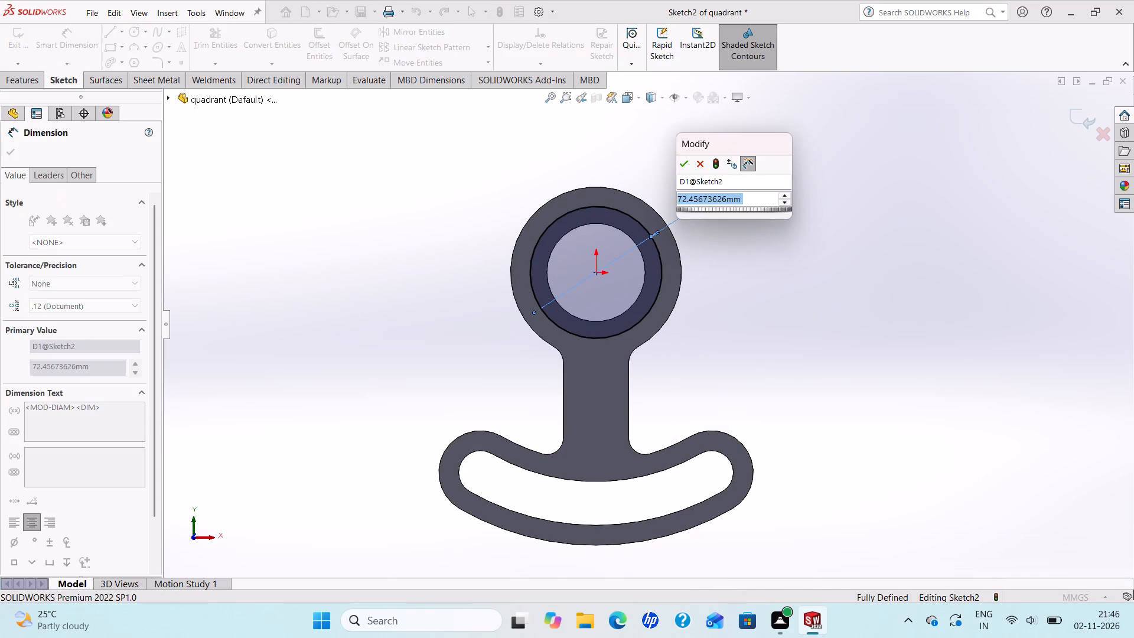
{"action": "type", "text": "74"}
{"action": "key", "text": "Return"}
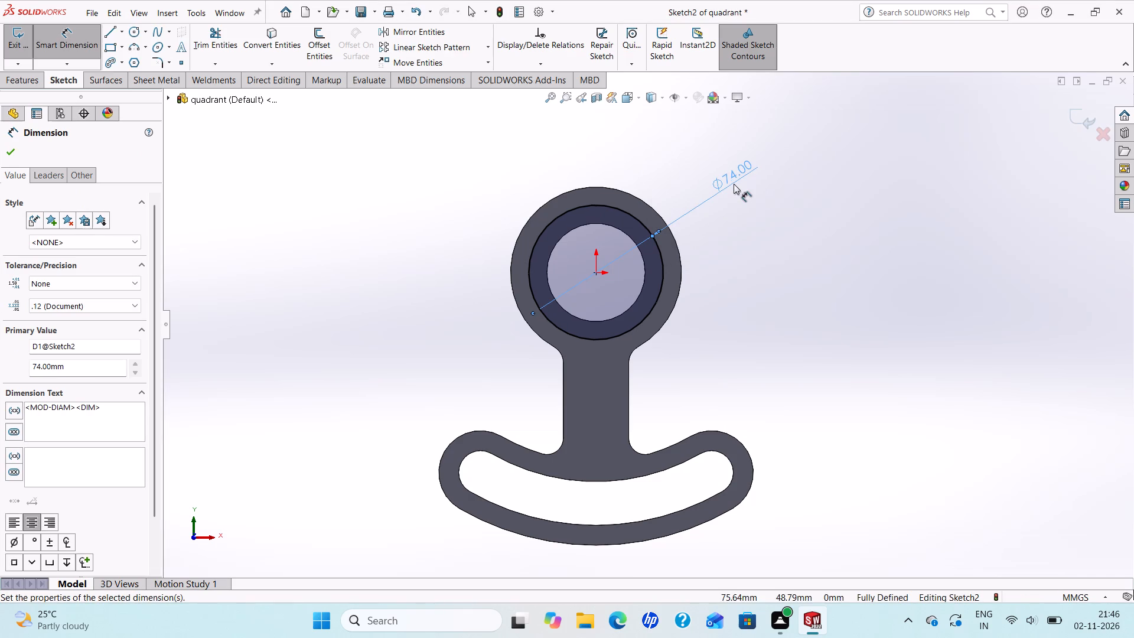
{"action": "left_click", "coordinate": [8, 147]}
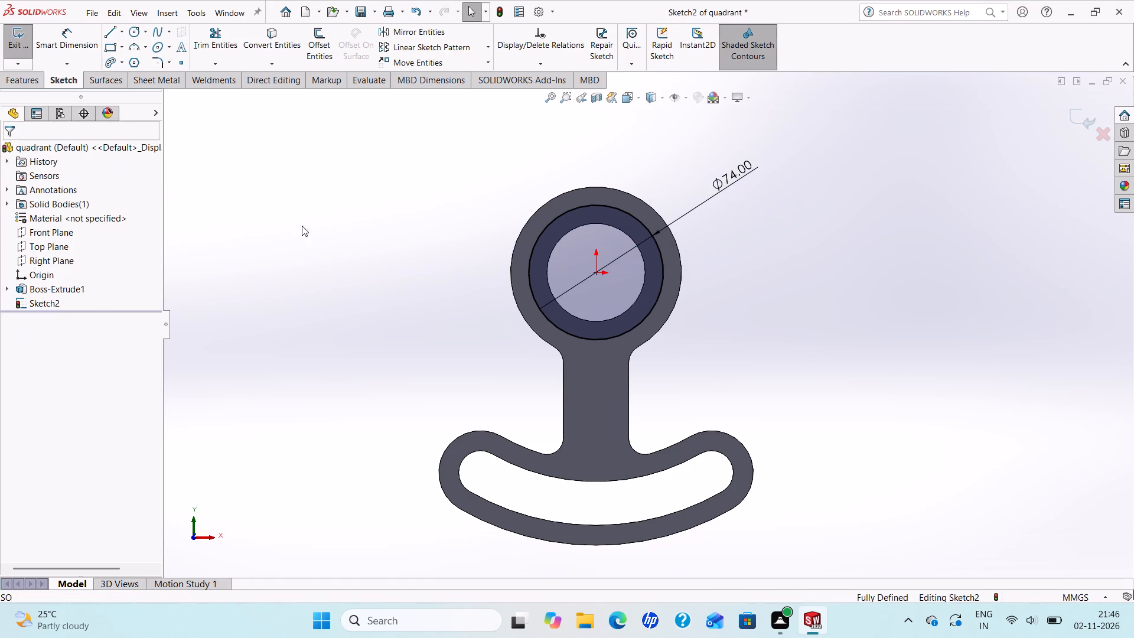
Convert the 74 mm circle to construction geometry as the bolt holes' pitch circle.
{"action": "left_click", "coordinate": [556, 220]}
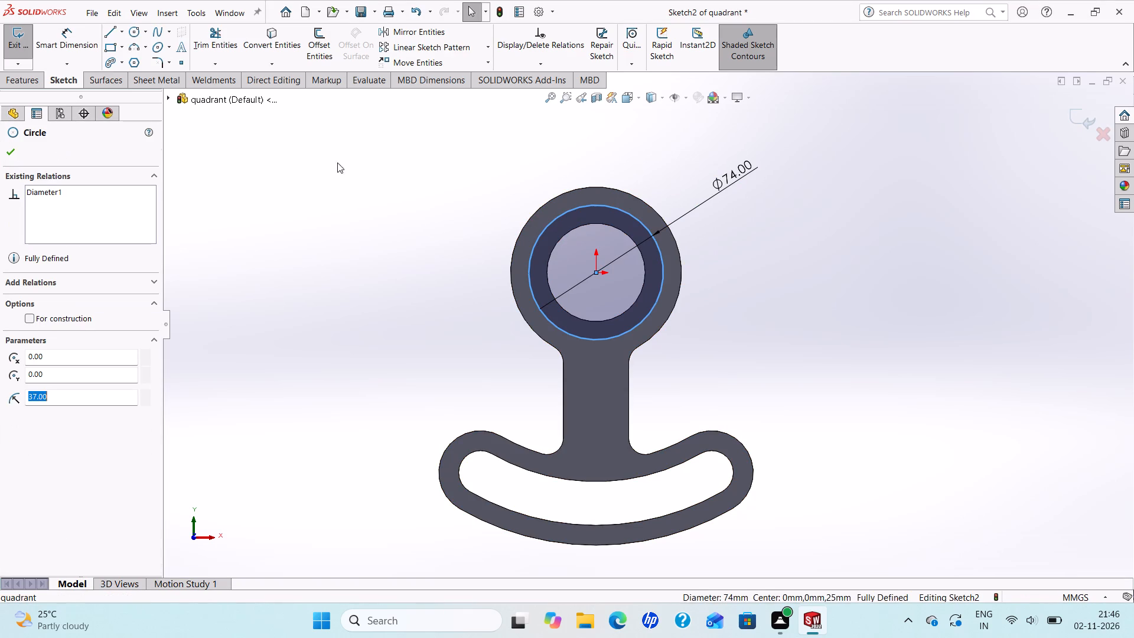
{"action": "left_click", "coordinate": [29, 320]}
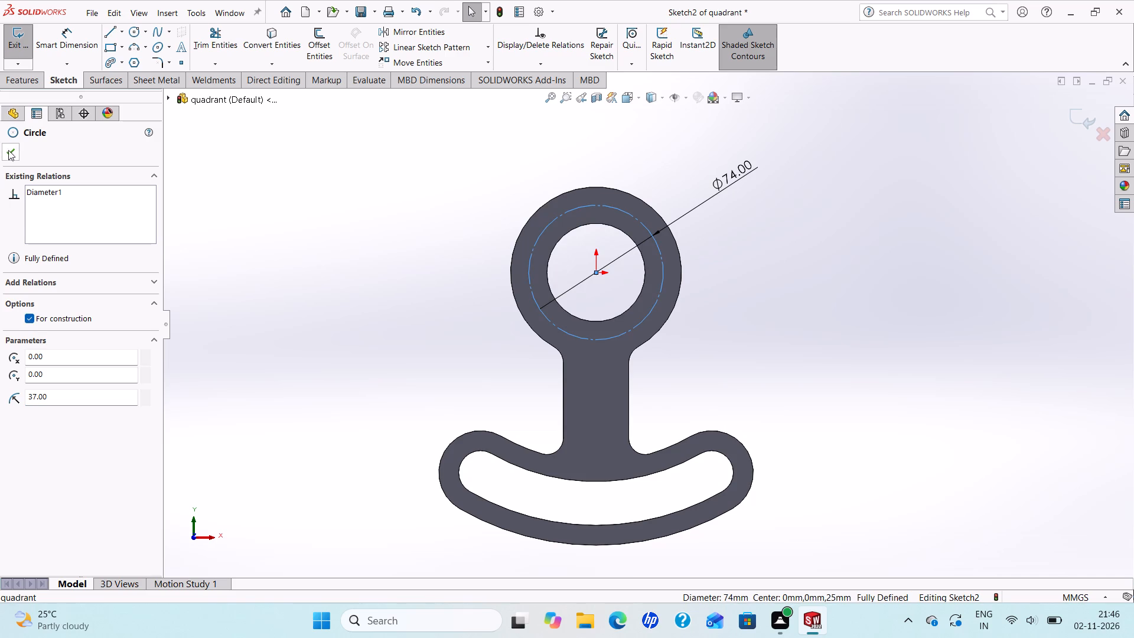
{"action": "left_click", "coordinate": [11, 149]}
Draw a bolt hole circle about 11 mm in diameter, centred on the pitch circle's left quadrant point.
{"action": "left_click", "coordinate": [136, 32]}
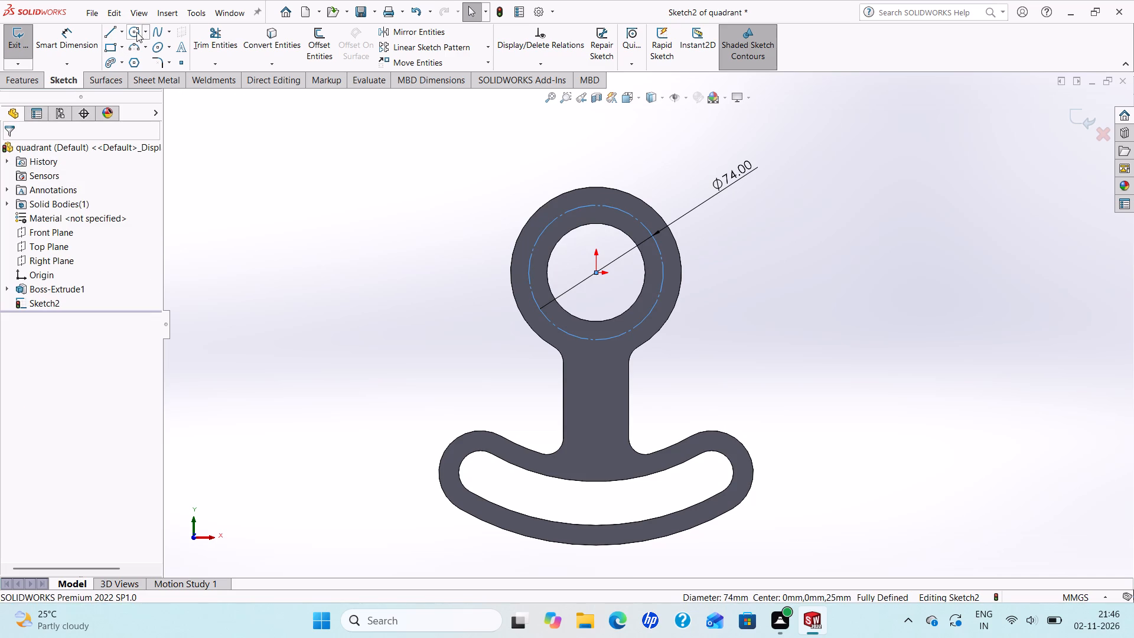
{"action": "scroll", "coordinate": [485, 269], "scroll_direction": "down", "scroll_amount": 2}
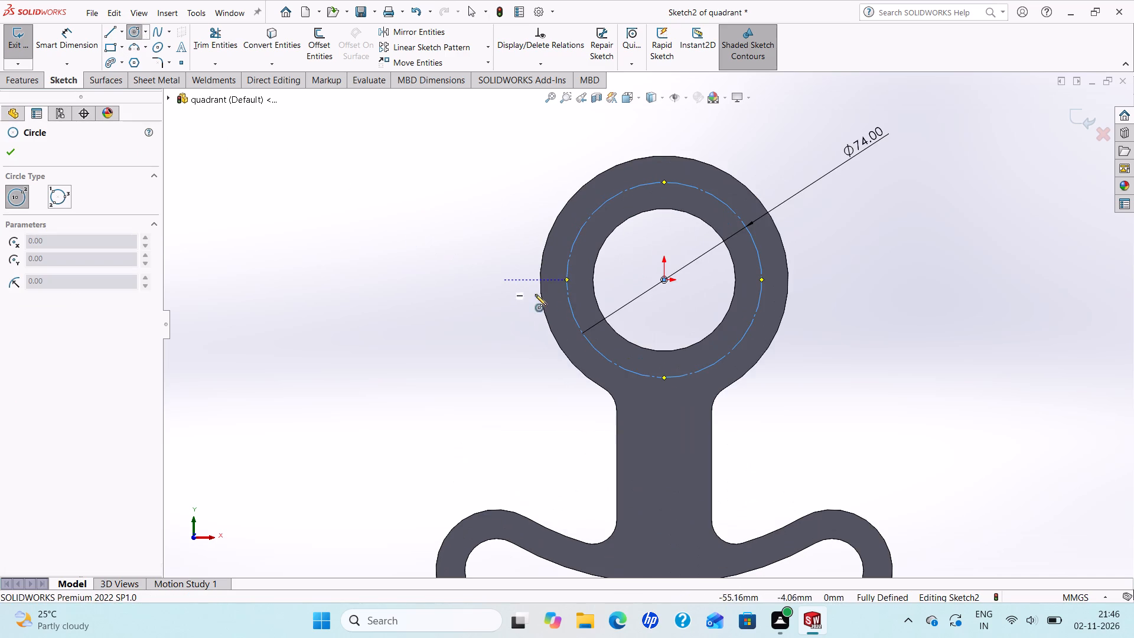
{"action": "left_click", "coordinate": [568, 280]}
{"action": "left_click", "coordinate": [574, 292]}
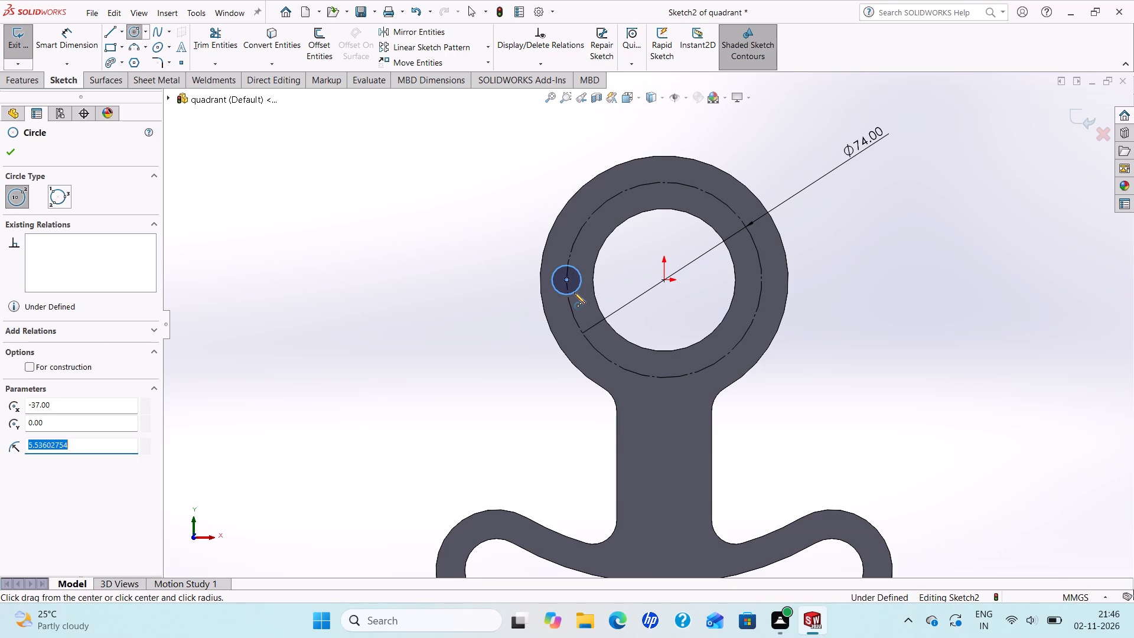
{"action": "right_click", "coordinate": [574, 292]}
{"action": "left_click", "coordinate": [585, 297]}
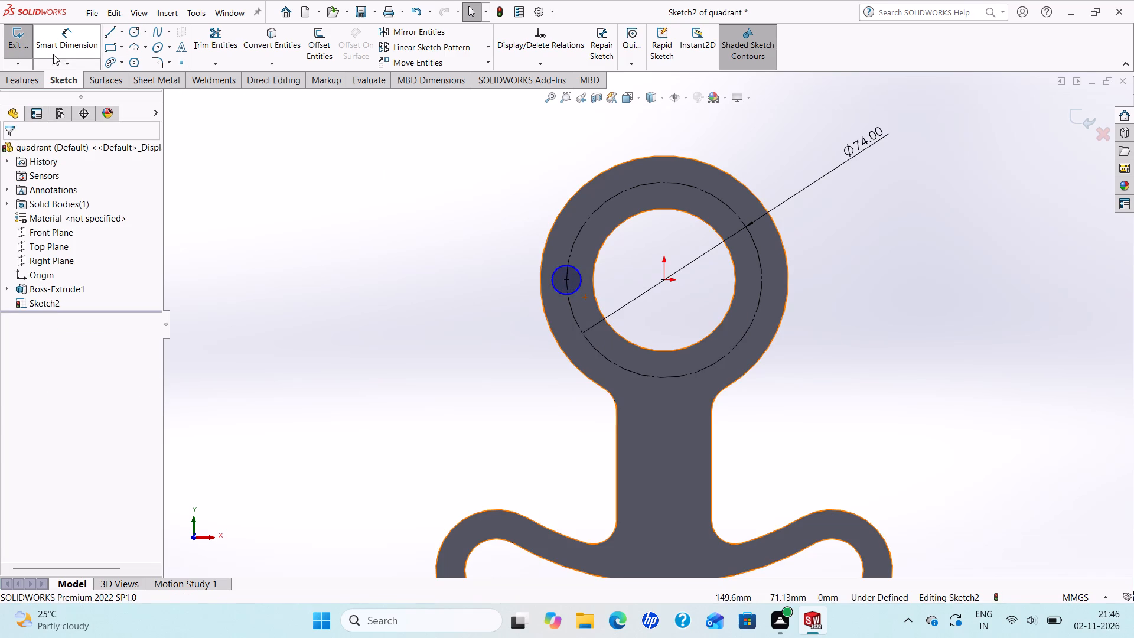
Dimension the bolt hole circle with a diameter of 12 mm.
{"action": "left_click", "coordinate": [58, 44]}
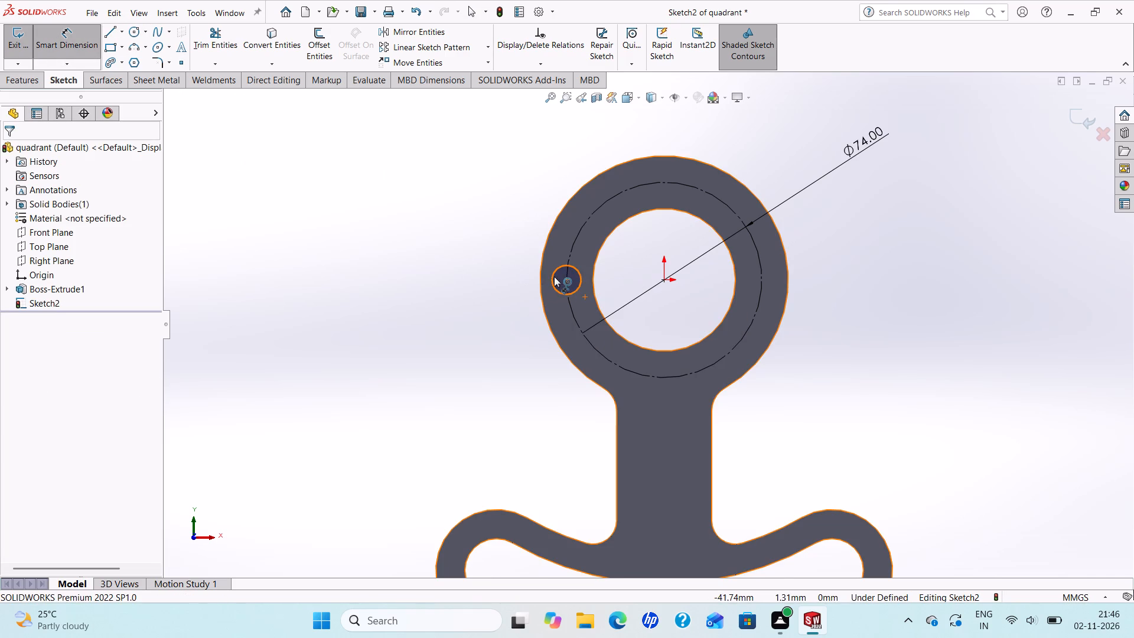
{"action": "left_click", "coordinate": [554, 276]}
{"action": "left_click", "coordinate": [491, 229]}
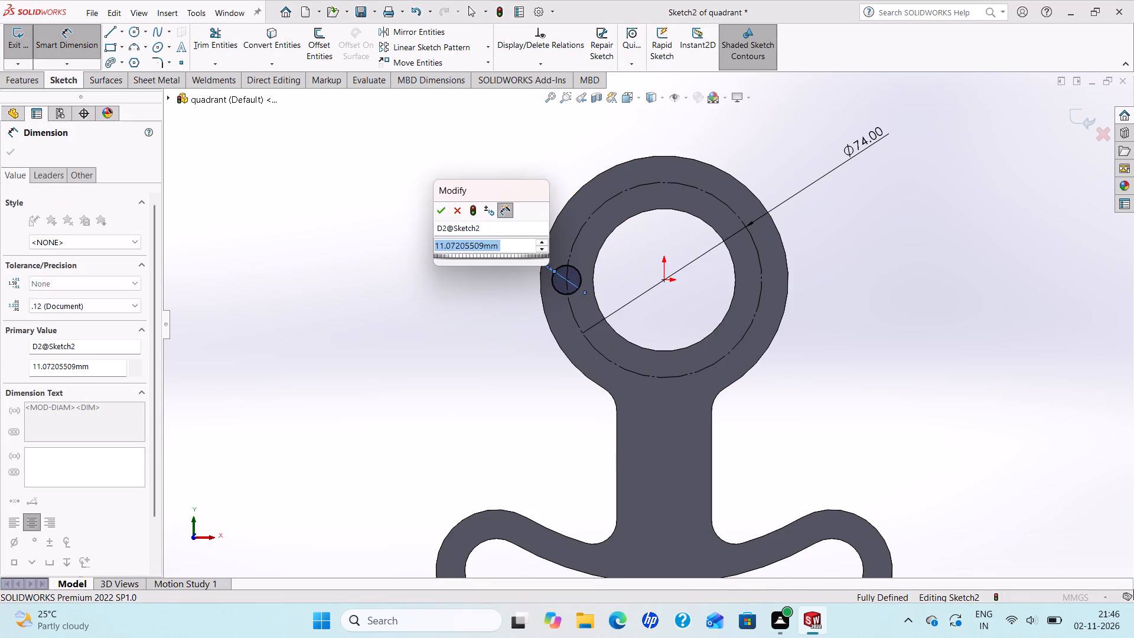
{"action": "type", "text": "12"}
{"action": "key", "text": "Return"}
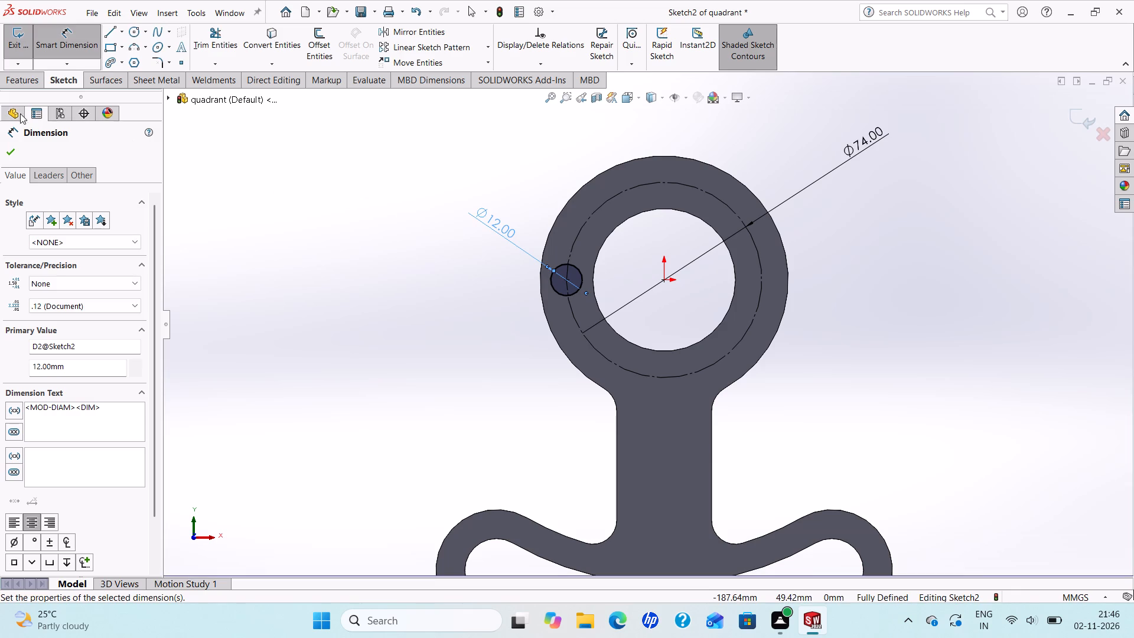
{"action": "left_click", "coordinate": [4, 158]}
{"action": "scroll", "coordinate": [656, 460], "scroll_direction": "up", "scroll_amount": 1}
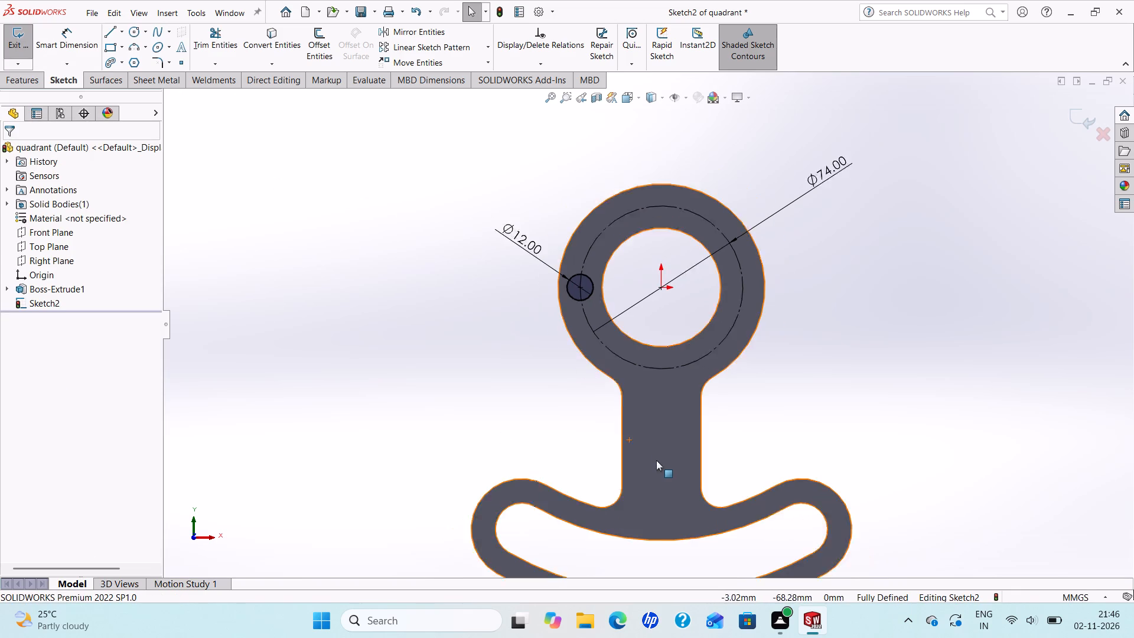
Create a circular sketch pattern of the 12 mm bolt hole circle about the flange centre with 8 equally spaced instances over 360 degrees.
{"action": "scroll", "coordinate": [656, 460], "scroll_direction": "up", "scroll_amount": 1}
{"action": "scroll", "coordinate": [745, 374], "scroll_direction": "down", "scroll_amount": 1}
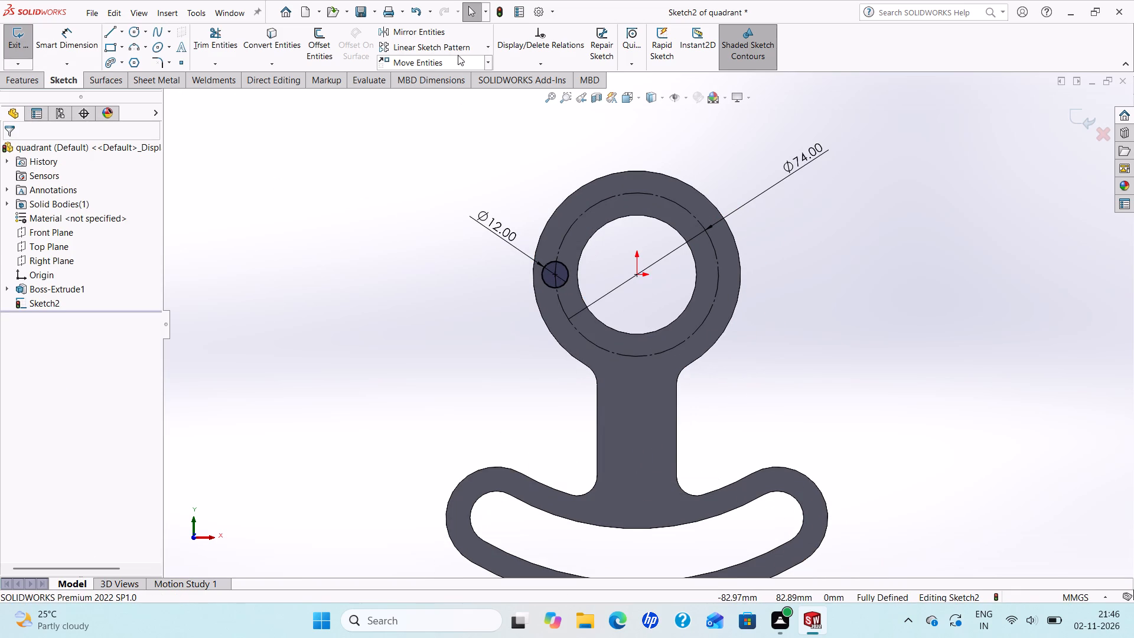
{"action": "left_click", "coordinate": [484, 50]}
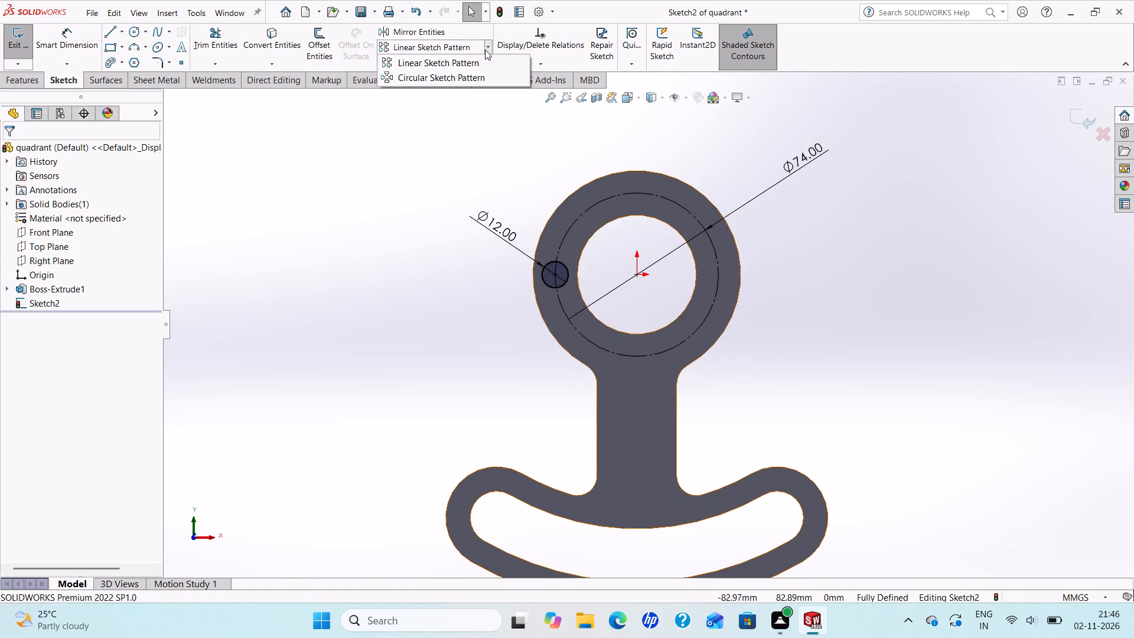
{"action": "left_click", "coordinate": [457, 74]}
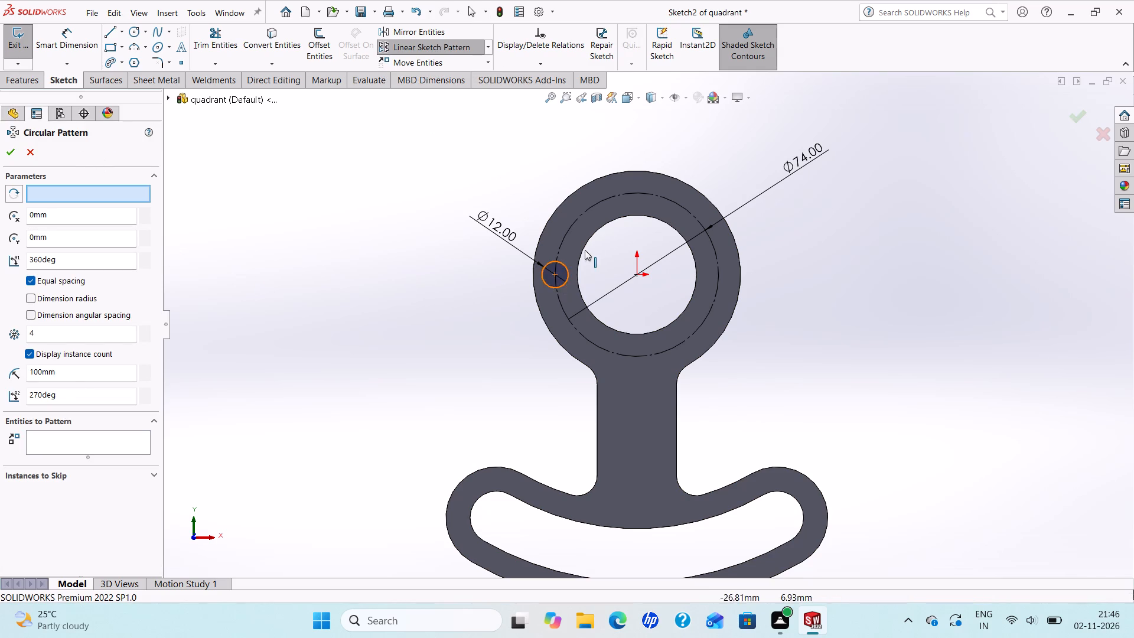
{"action": "left_click", "coordinate": [581, 219]}
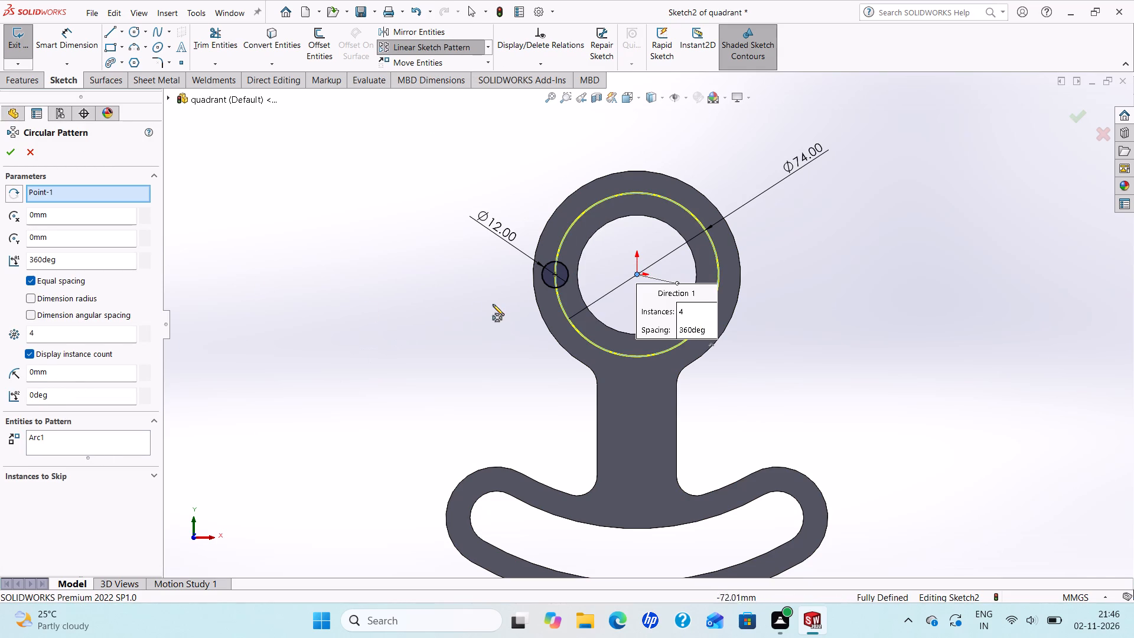
{"action": "right_click", "coordinate": [32, 438]}
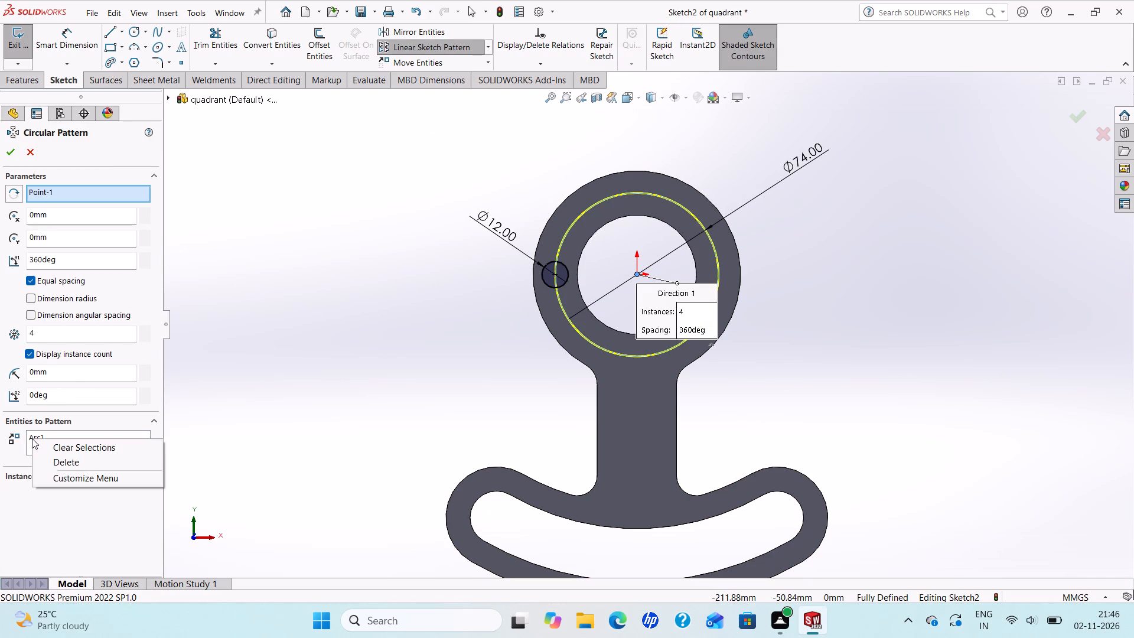
{"action": "left_click", "coordinate": [57, 463]}
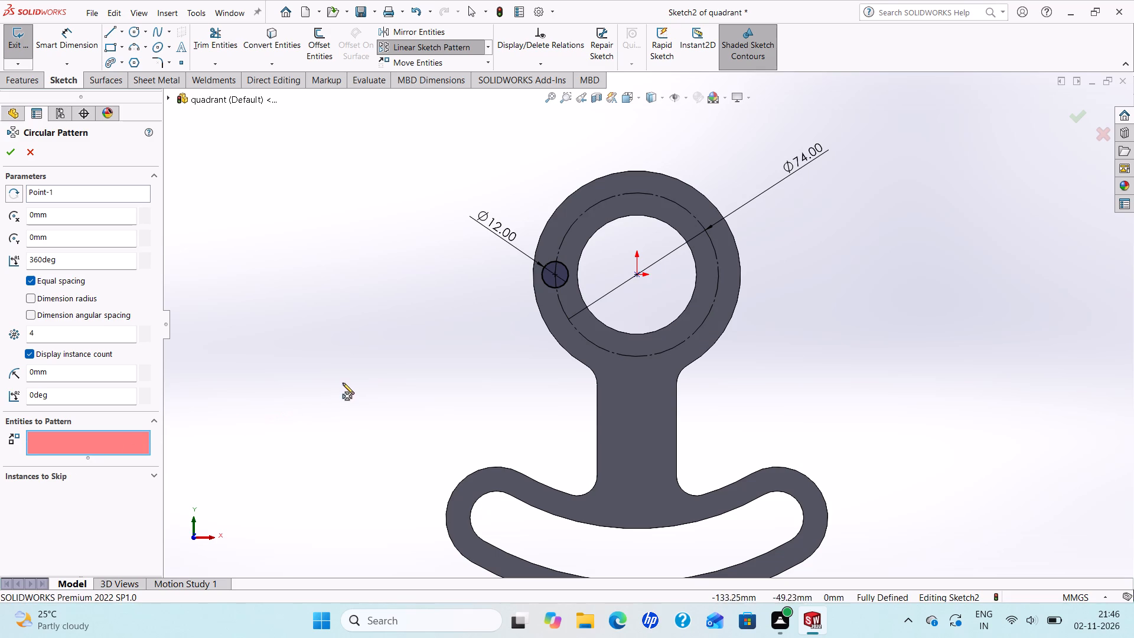
{"action": "left_click", "coordinate": [89, 447]}
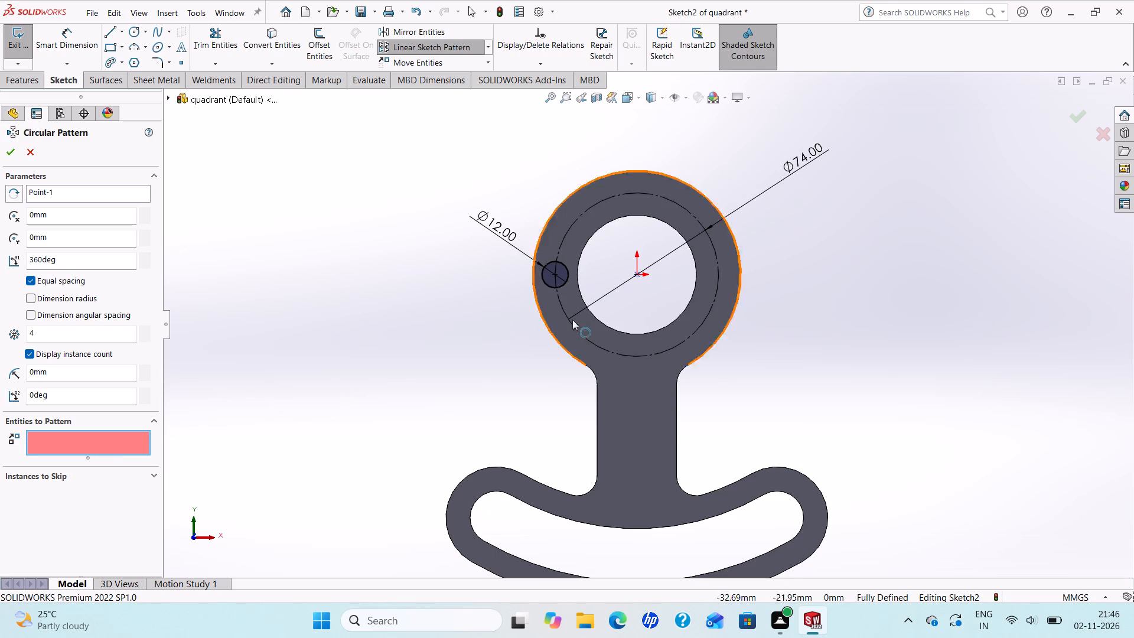
{"action": "left_click", "coordinate": [568, 284]}
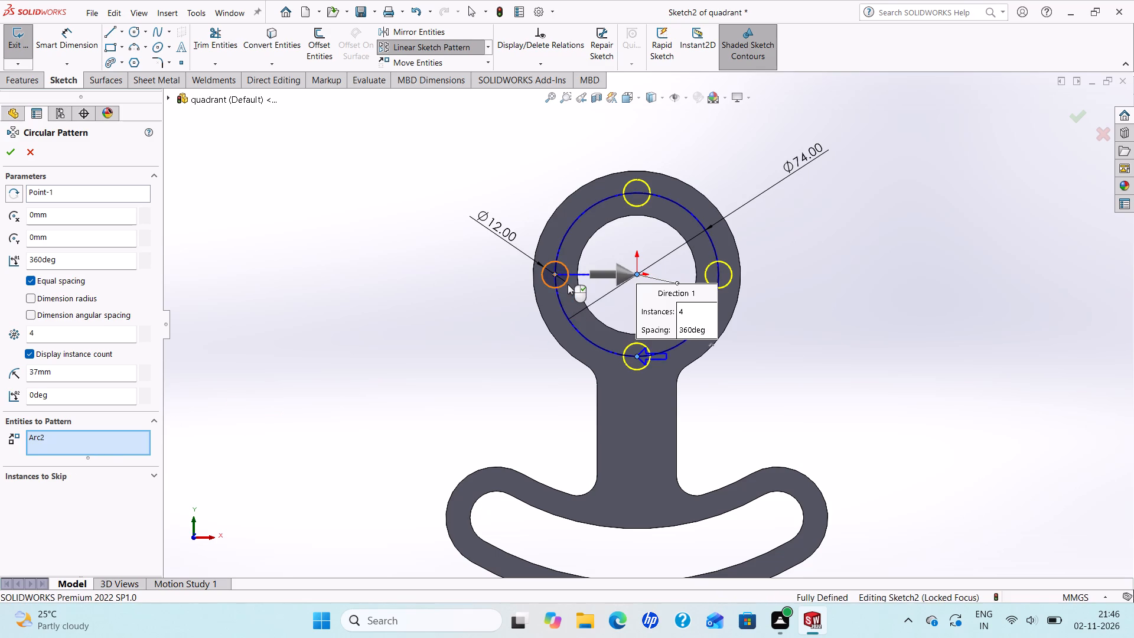
{"action": "left_click_drag", "start_coordinate": [45, 337], "coordinate": [0, 329]}
{"action": "key", "text": "8"}
{"action": "key", "text": "Return"}
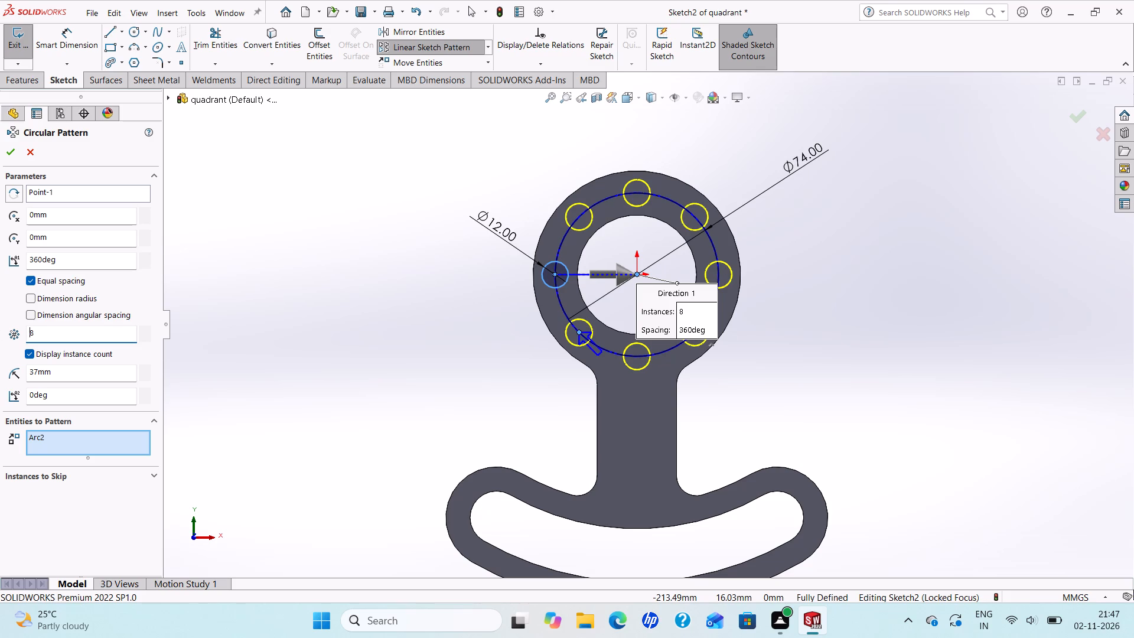
{"action": "left_click", "coordinate": [11, 157]}
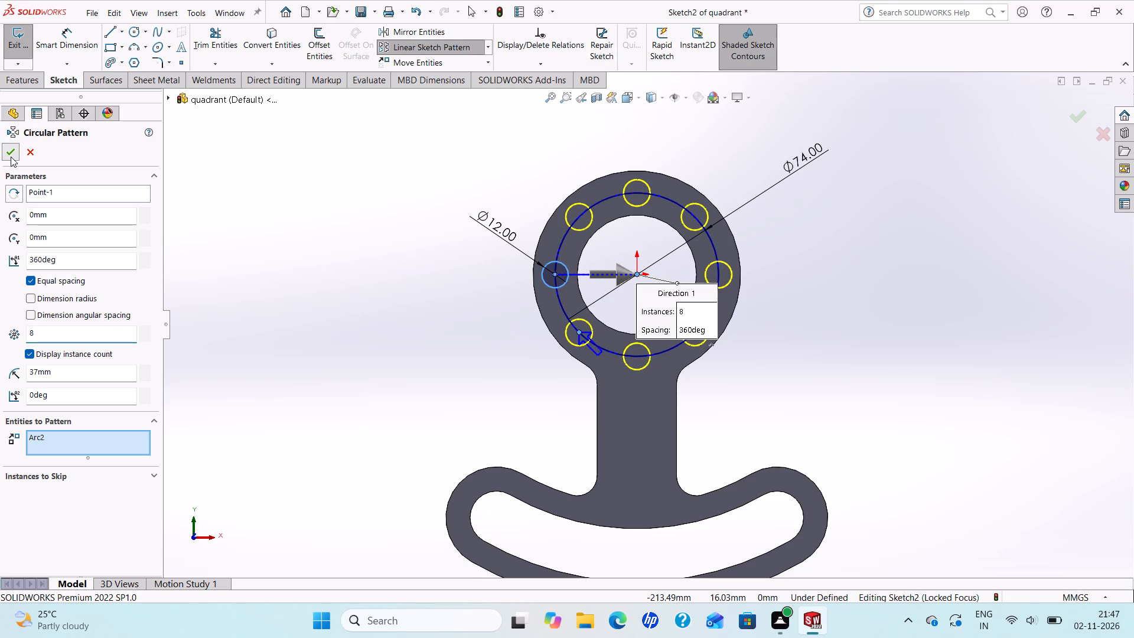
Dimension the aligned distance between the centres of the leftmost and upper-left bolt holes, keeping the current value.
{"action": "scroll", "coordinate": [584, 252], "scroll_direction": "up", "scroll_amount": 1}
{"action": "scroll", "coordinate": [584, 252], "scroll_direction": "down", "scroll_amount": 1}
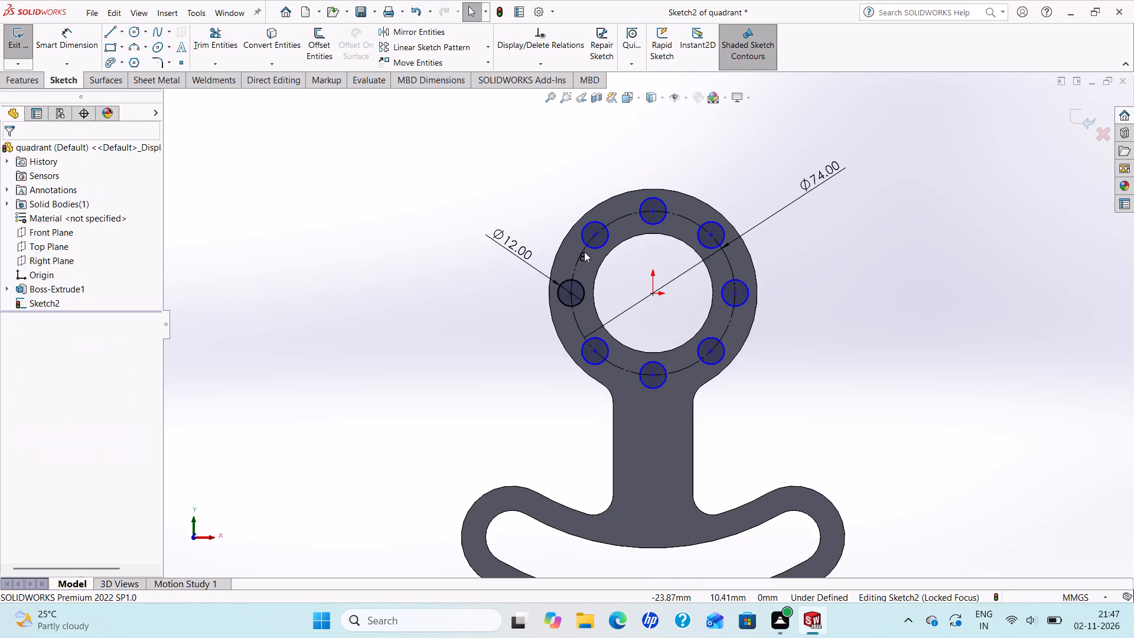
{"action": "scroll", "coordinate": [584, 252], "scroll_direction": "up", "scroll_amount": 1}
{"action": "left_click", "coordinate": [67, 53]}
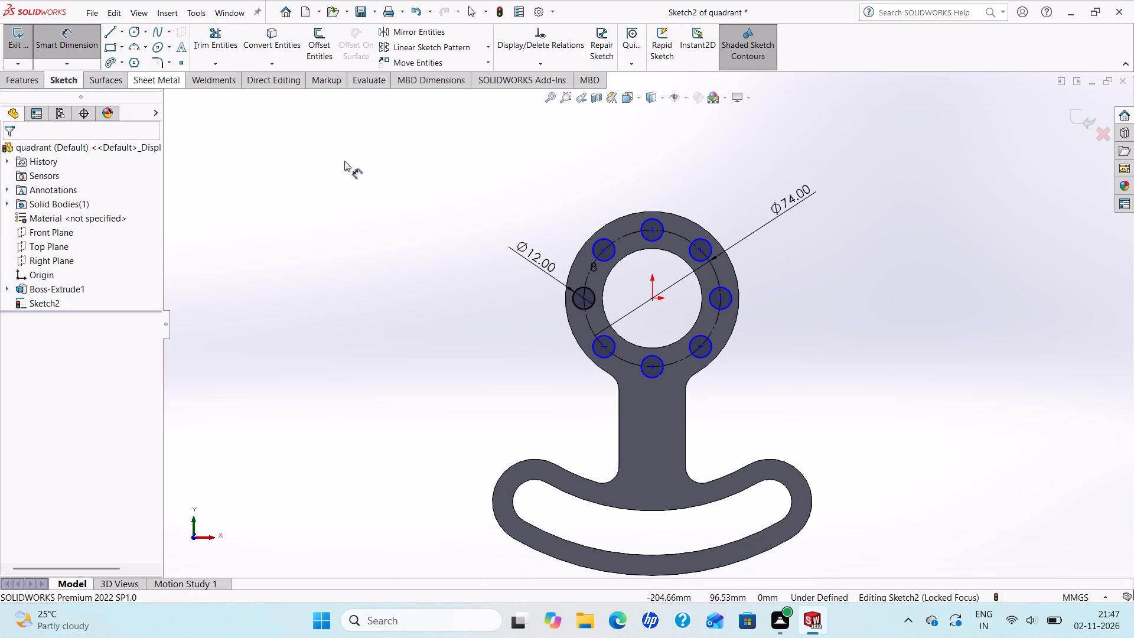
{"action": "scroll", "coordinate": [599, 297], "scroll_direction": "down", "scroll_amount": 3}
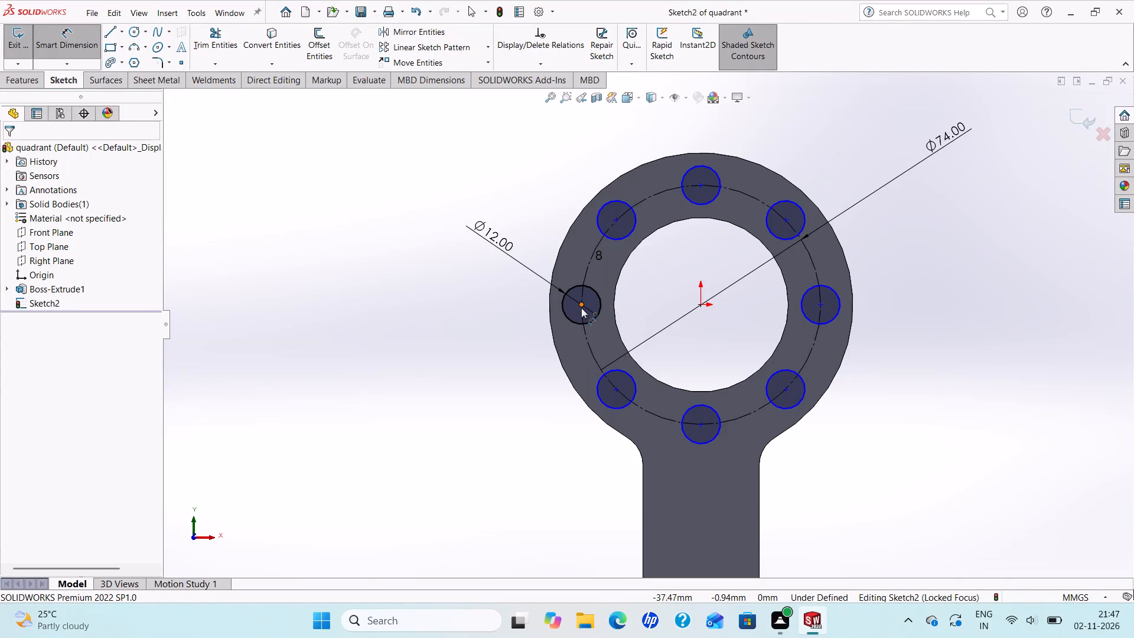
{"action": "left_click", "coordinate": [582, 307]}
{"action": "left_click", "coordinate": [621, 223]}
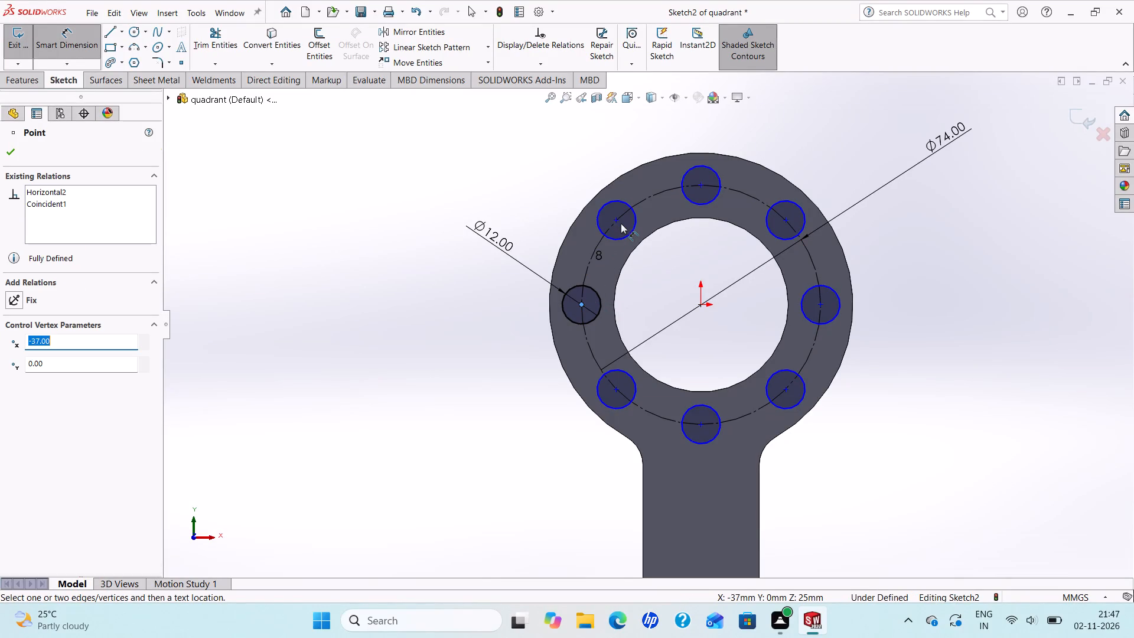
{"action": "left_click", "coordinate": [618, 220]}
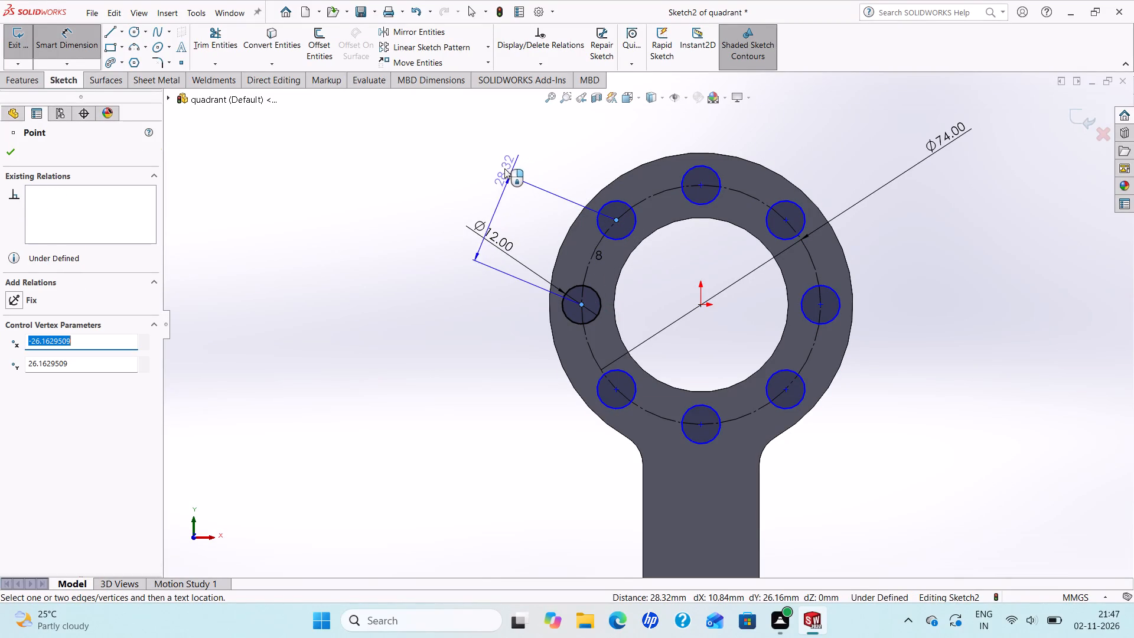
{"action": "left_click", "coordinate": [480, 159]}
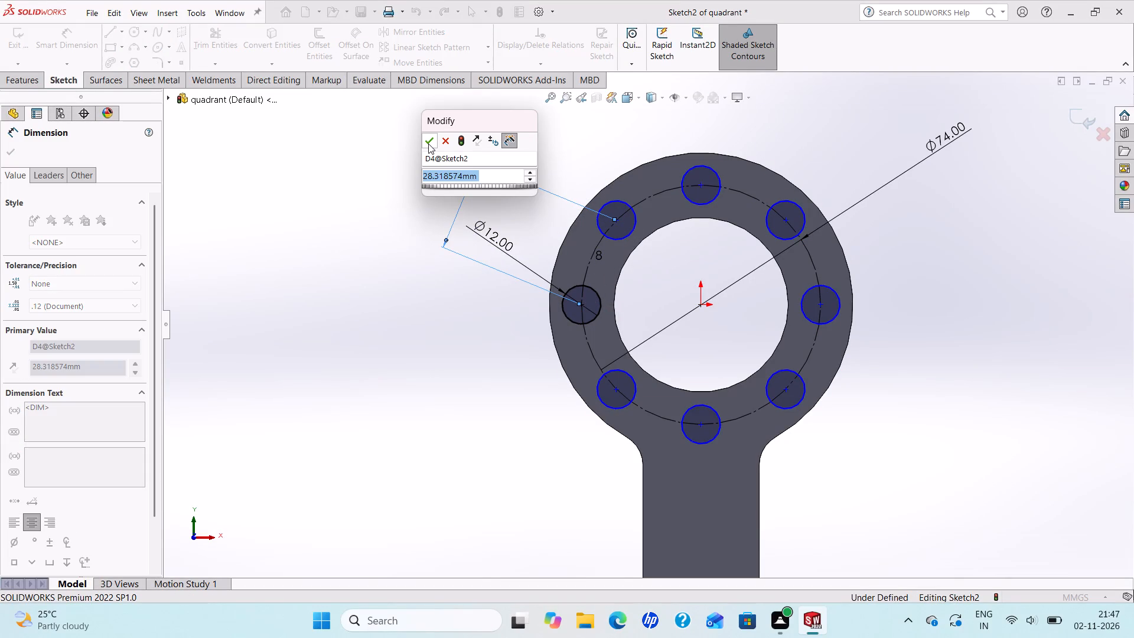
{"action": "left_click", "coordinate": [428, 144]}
Dimension the horizontal distance between the centres of the upper-left and top bolt holes, keeping the current value.
{"action": "scroll", "coordinate": [511, 179], "scroll_direction": "up", "scroll_amount": 3}
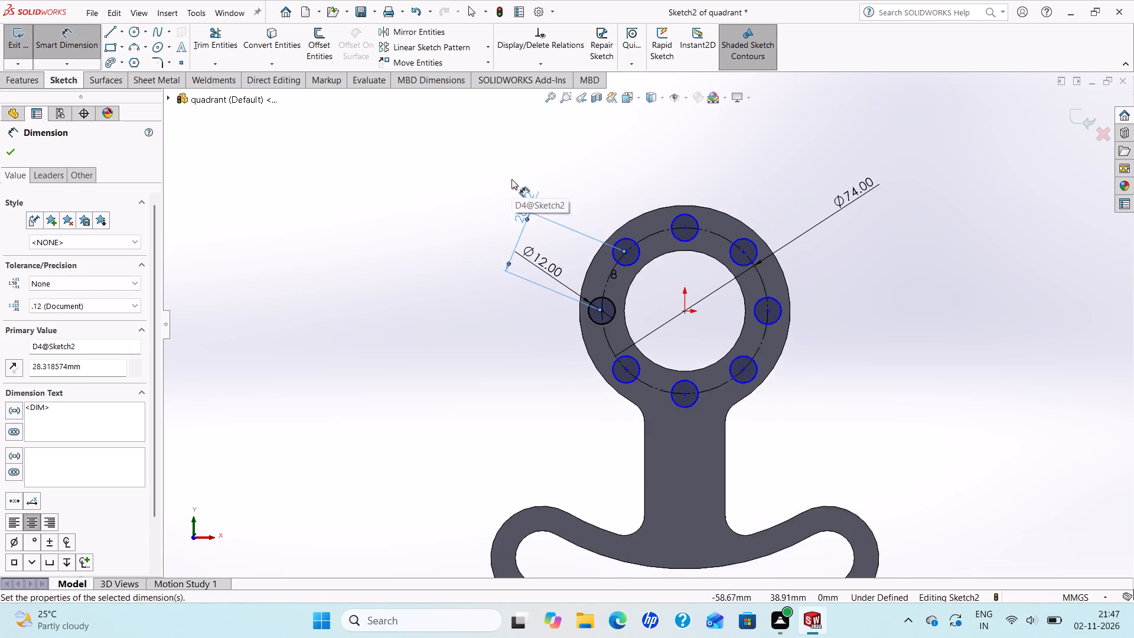
{"action": "scroll", "coordinate": [731, 272], "scroll_direction": "down", "scroll_amount": 3}
{"action": "scroll", "coordinate": [692, 284], "scroll_direction": "up", "scroll_amount": 2}
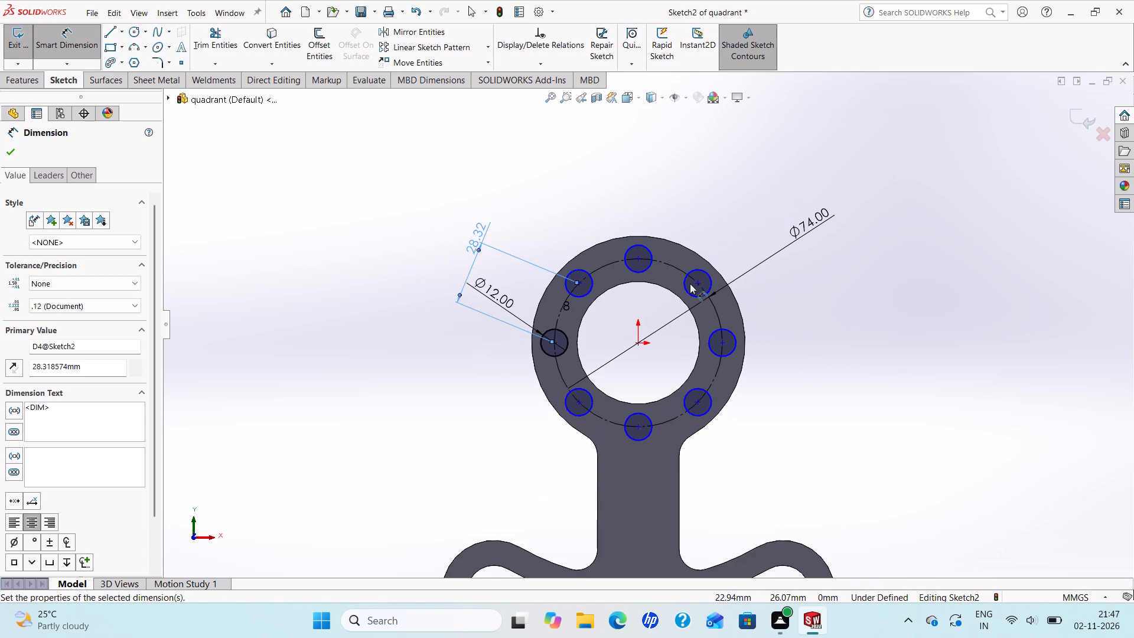
{"action": "scroll", "coordinate": [690, 284], "scroll_direction": "down", "scroll_amount": 1}
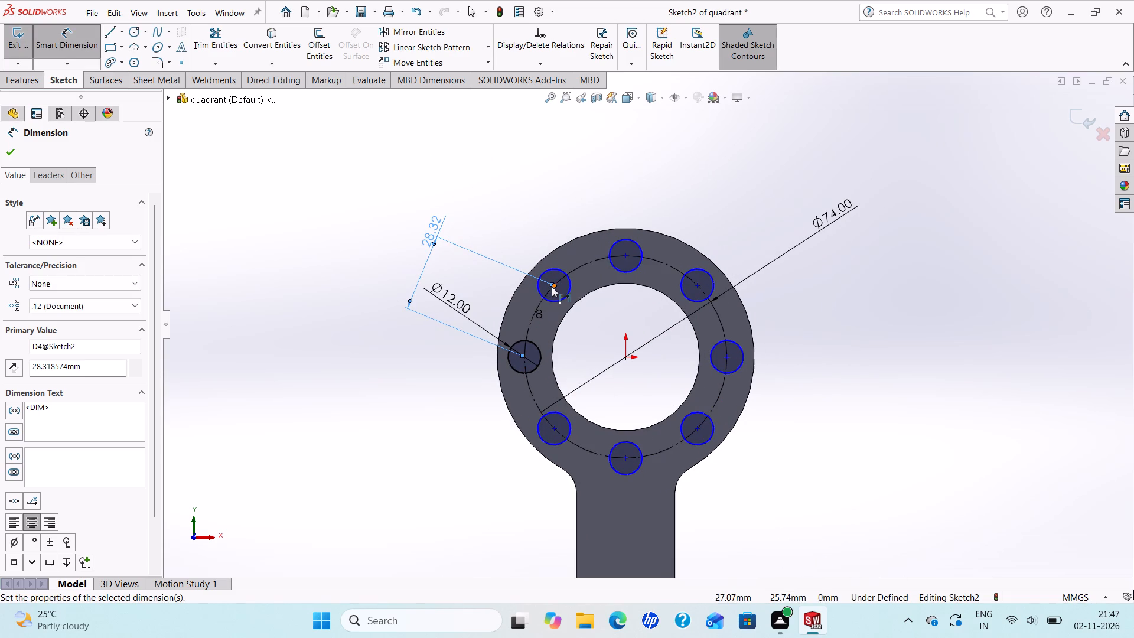
{"action": "left_click", "coordinate": [555, 286]}
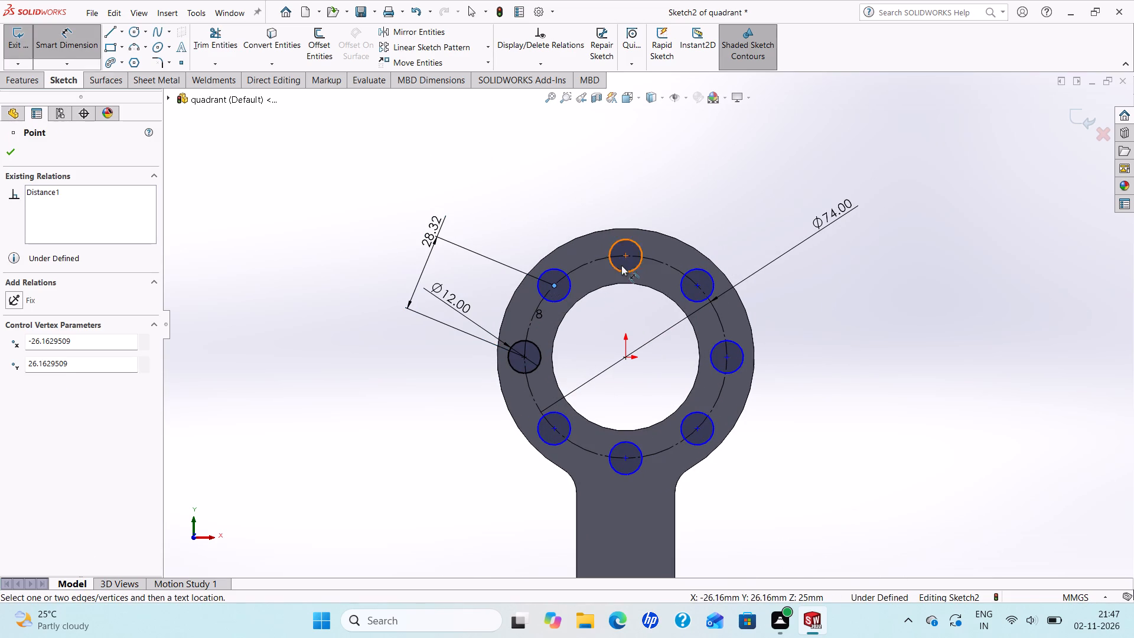
{"action": "left_click", "coordinate": [625, 259]}
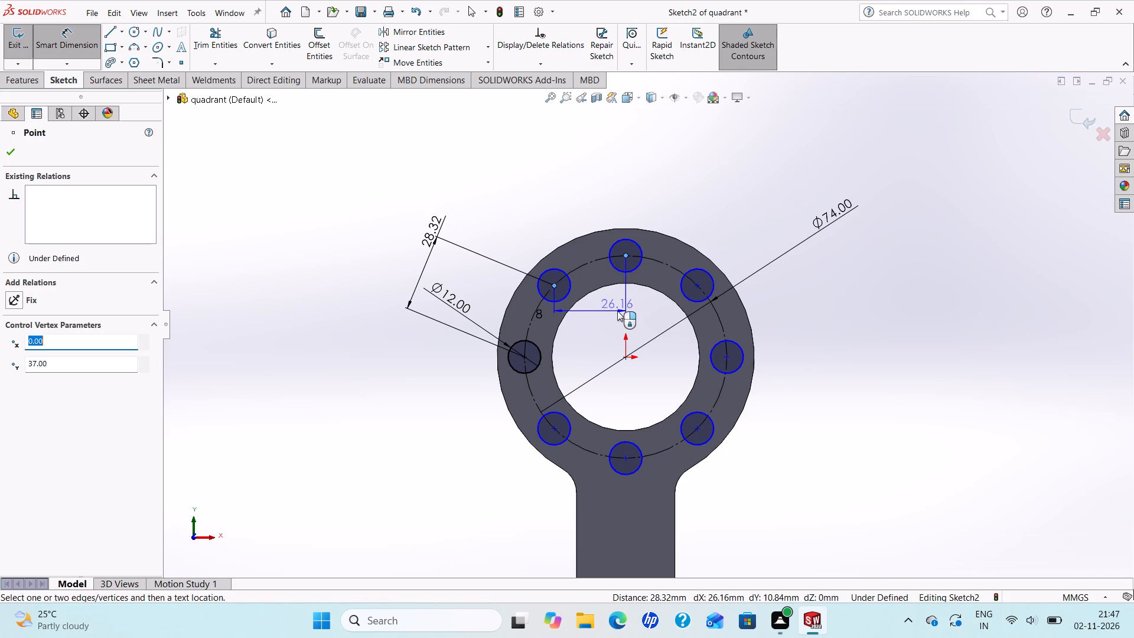
{"action": "left_click", "coordinate": [617, 317]}
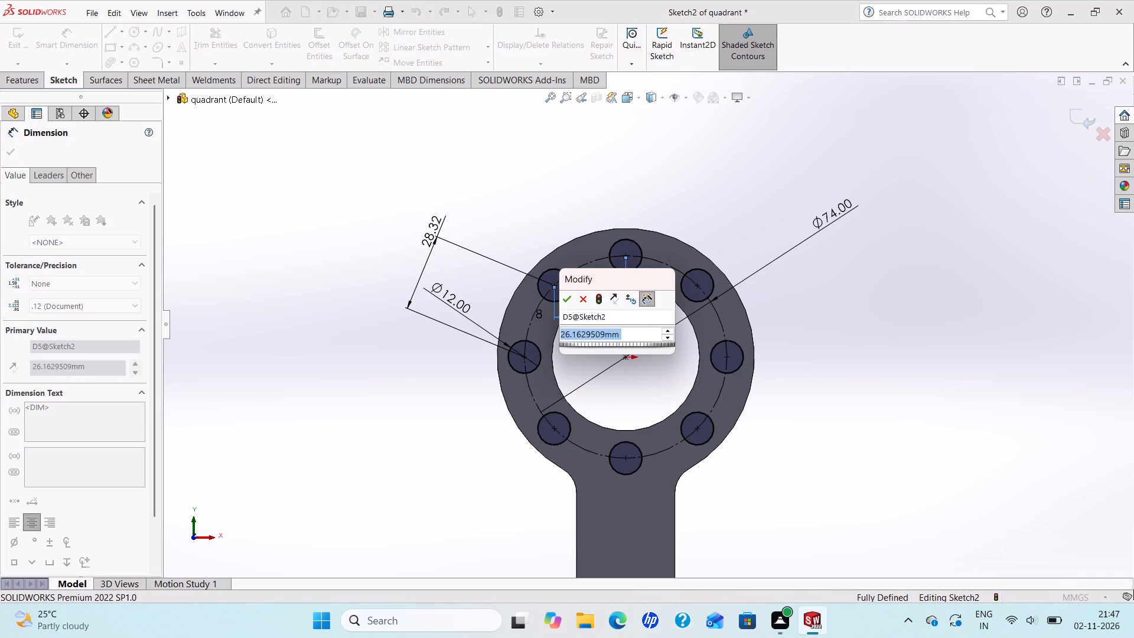
{"action": "left_click", "coordinate": [571, 302]}
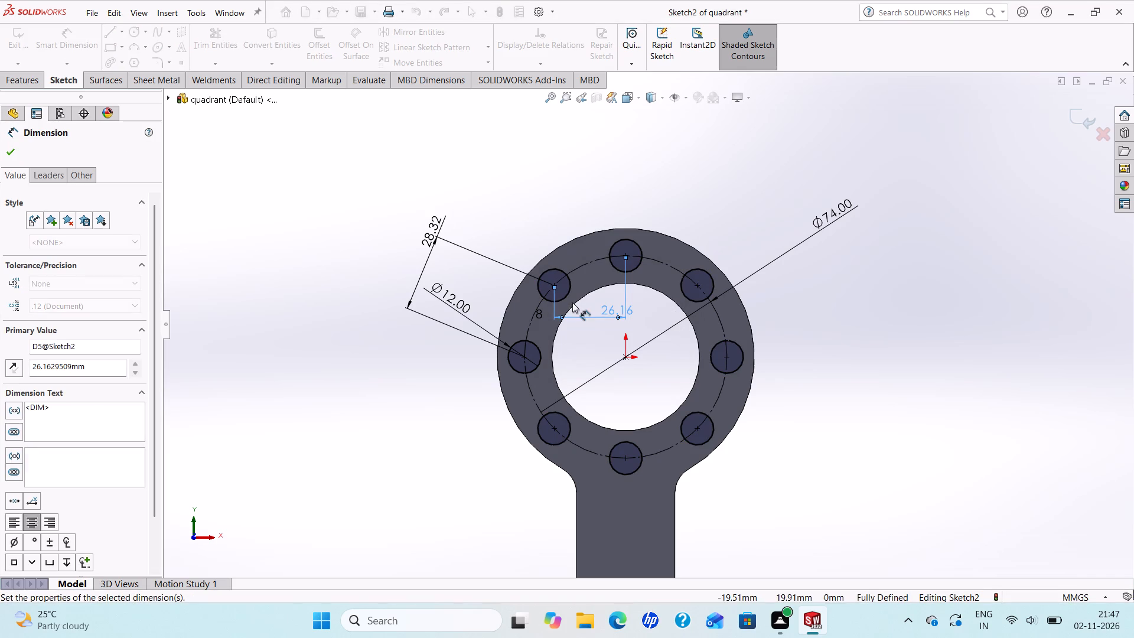
{"action": "left_click", "coordinate": [14, 151]}
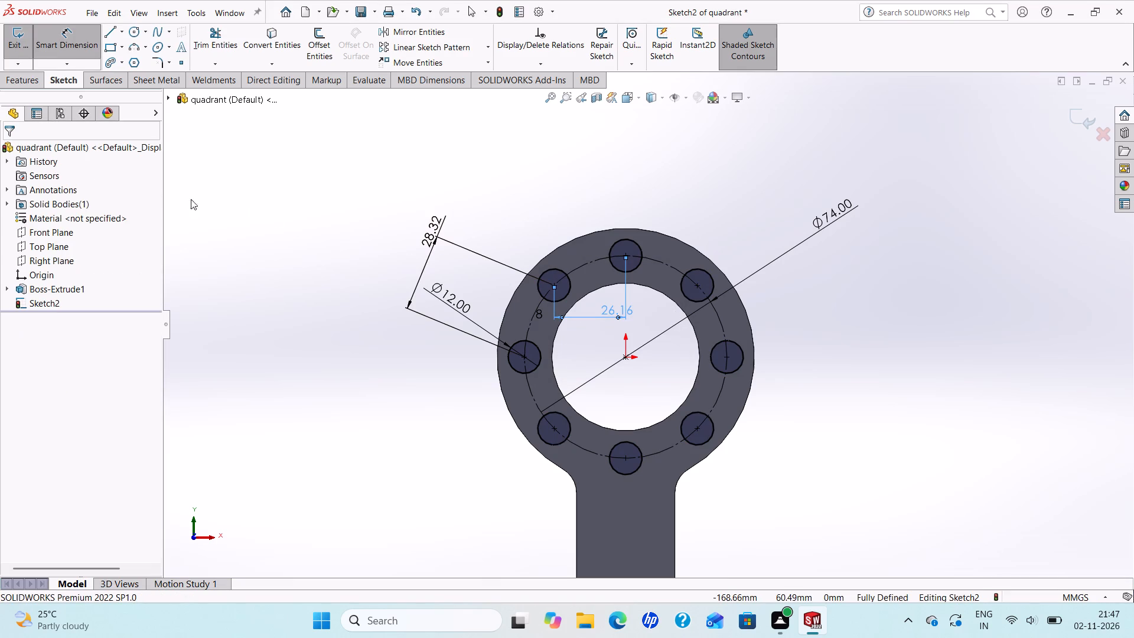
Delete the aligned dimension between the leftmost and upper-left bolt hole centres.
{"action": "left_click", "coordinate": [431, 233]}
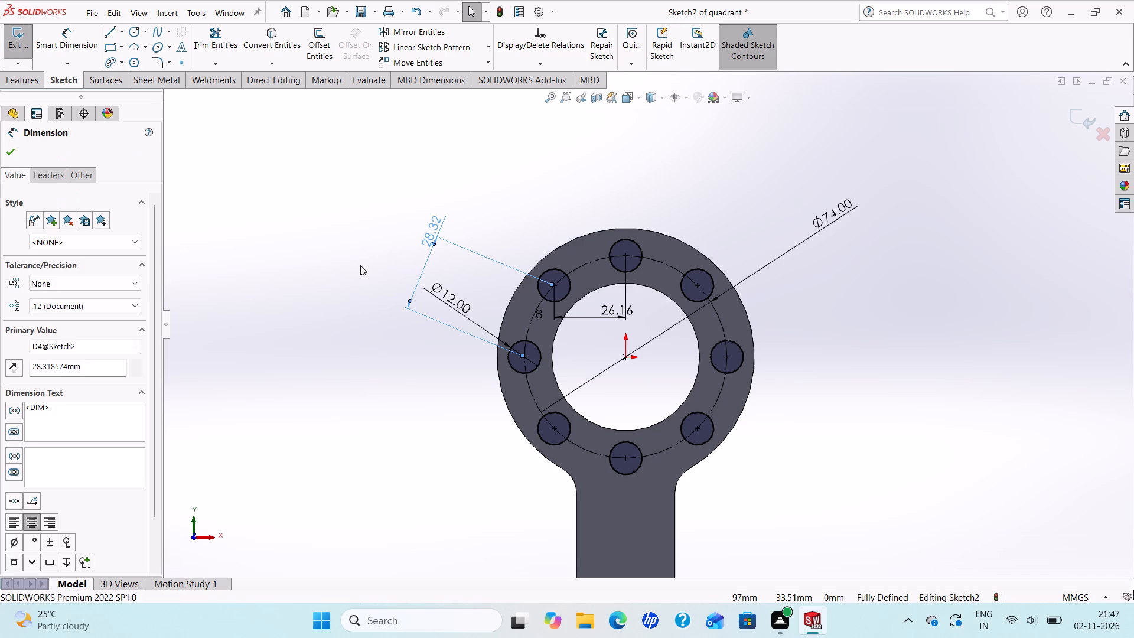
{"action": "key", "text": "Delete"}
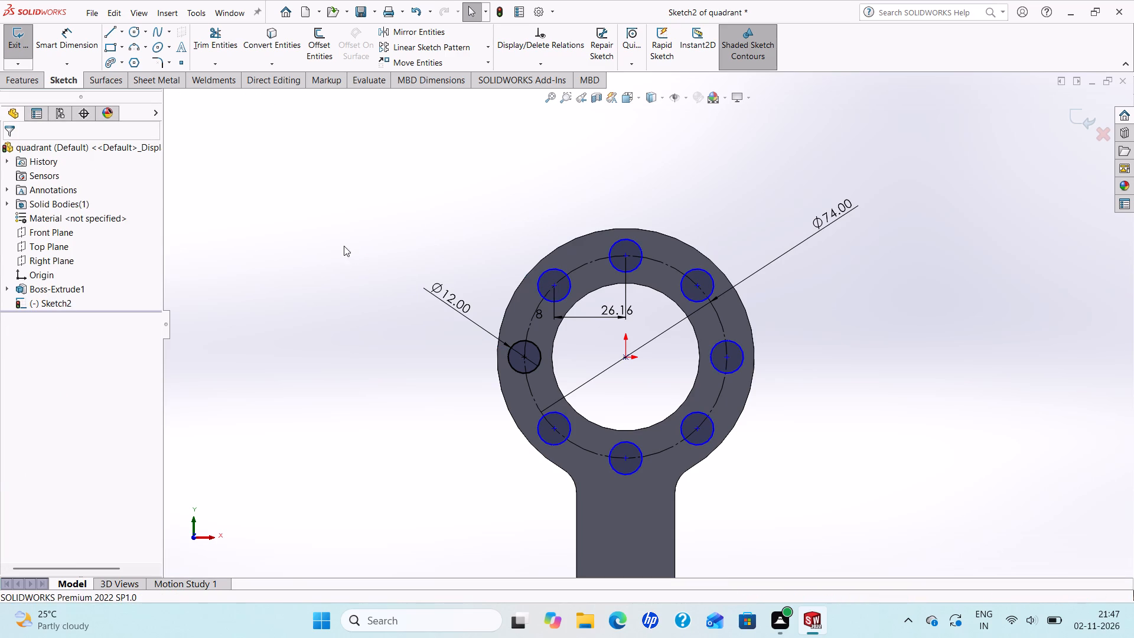
Dimension the aligned distance between the leftmost and upper-left bolt hole centres, placing it outside the flange and keeping the current value.
{"action": "left_click", "coordinate": [76, 38]}
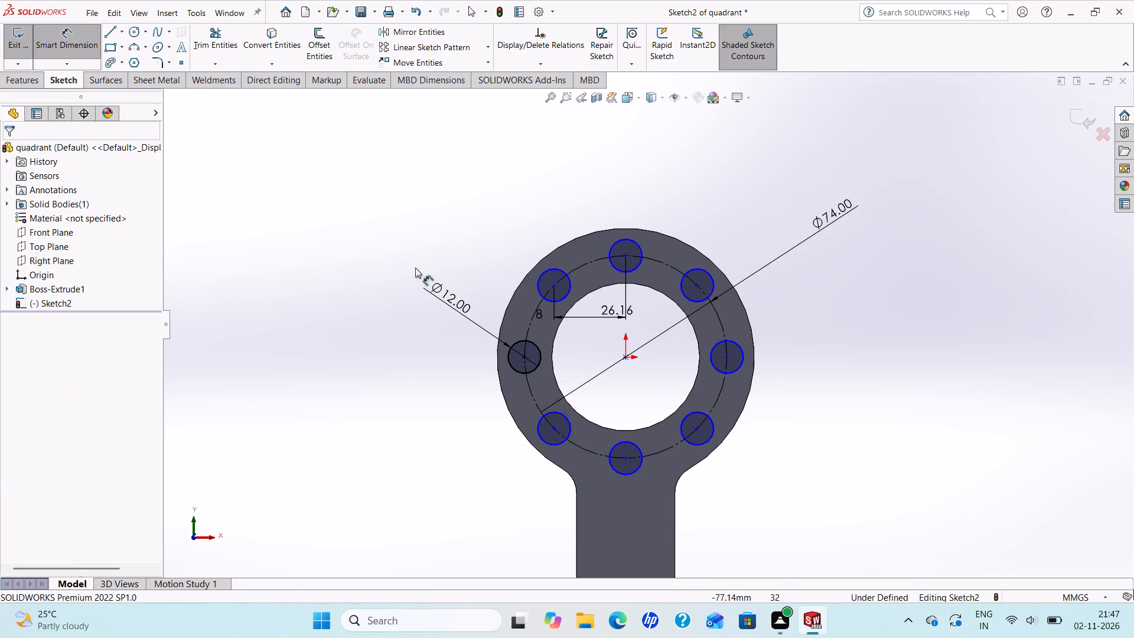
{"action": "left_click", "coordinate": [523, 357]}
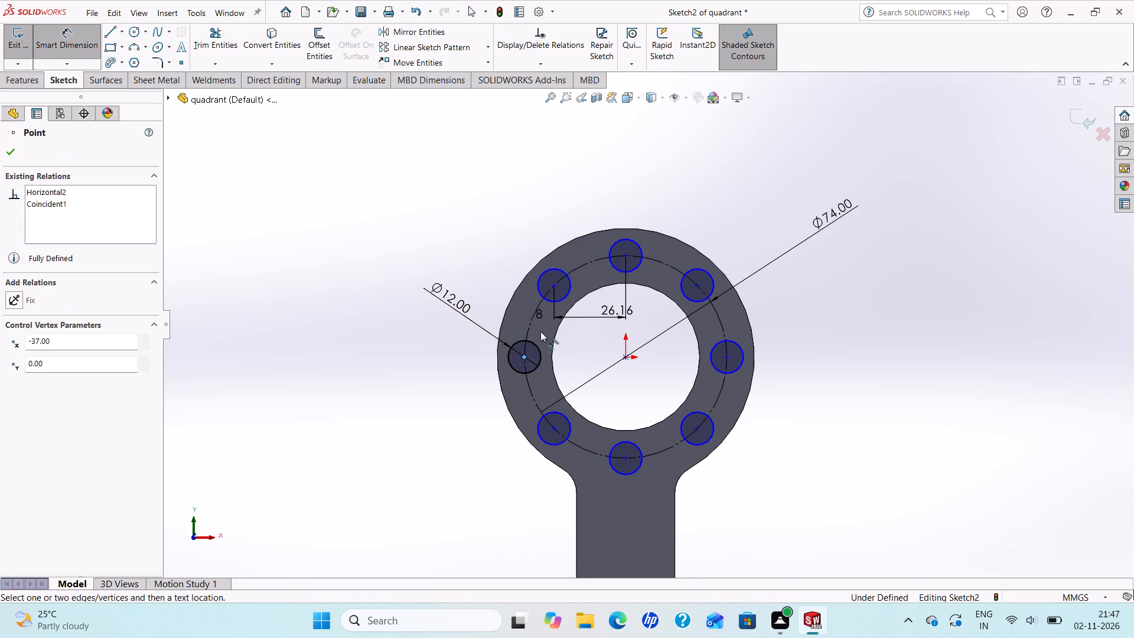
{"action": "left_click", "coordinate": [555, 285]}
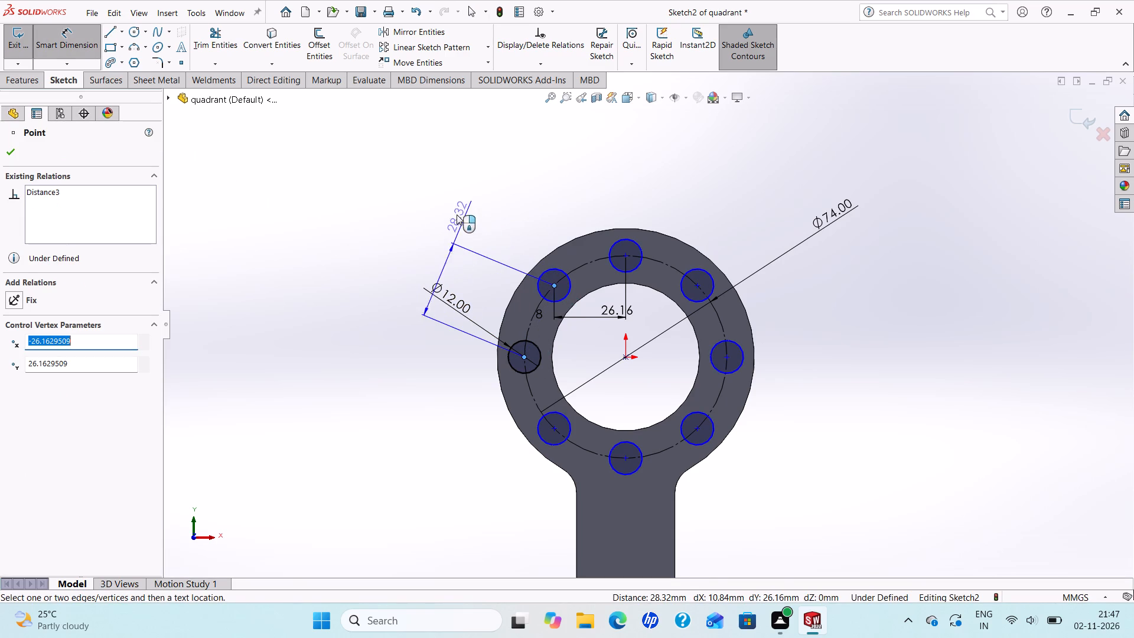
{"action": "left_click", "coordinate": [408, 182]}
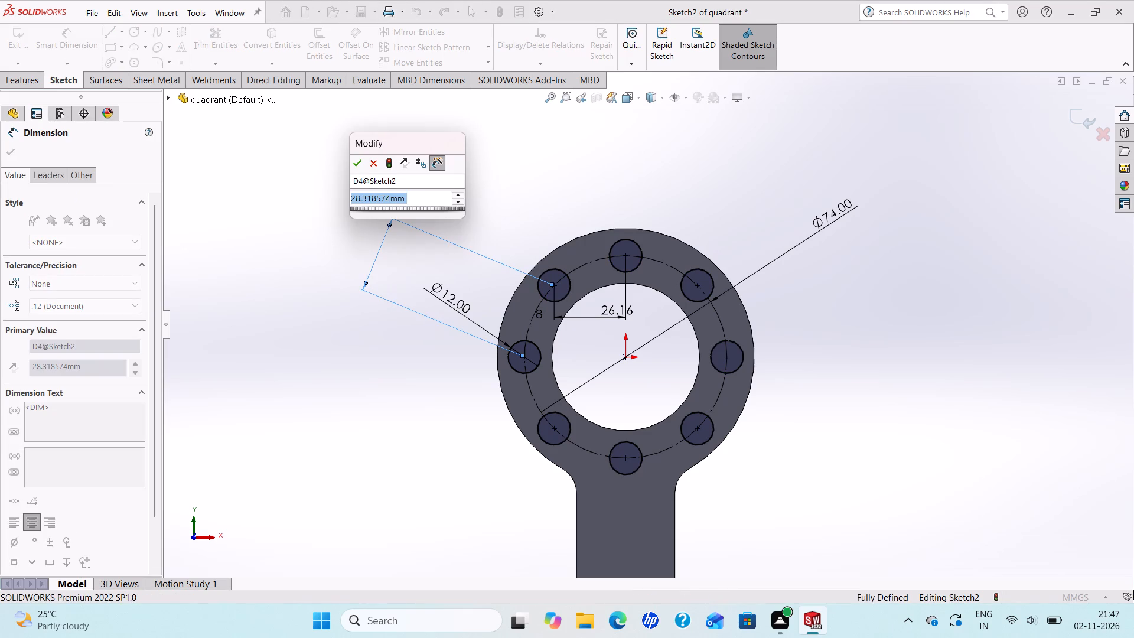
{"action": "left_click", "coordinate": [357, 169]}
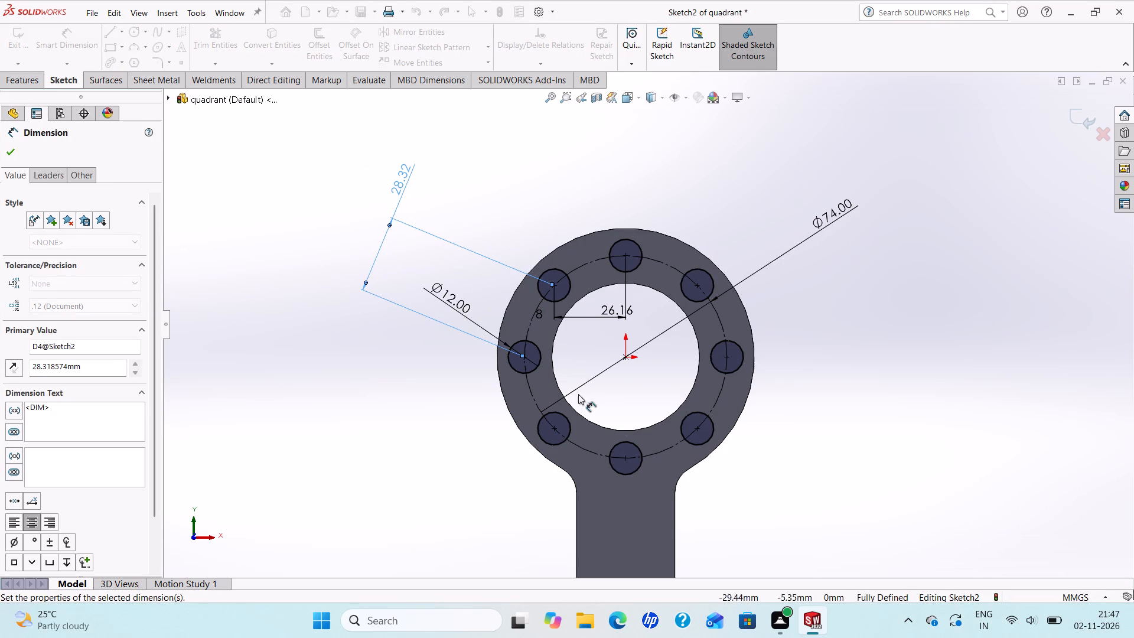
{"action": "left_click", "coordinate": [11, 152]}
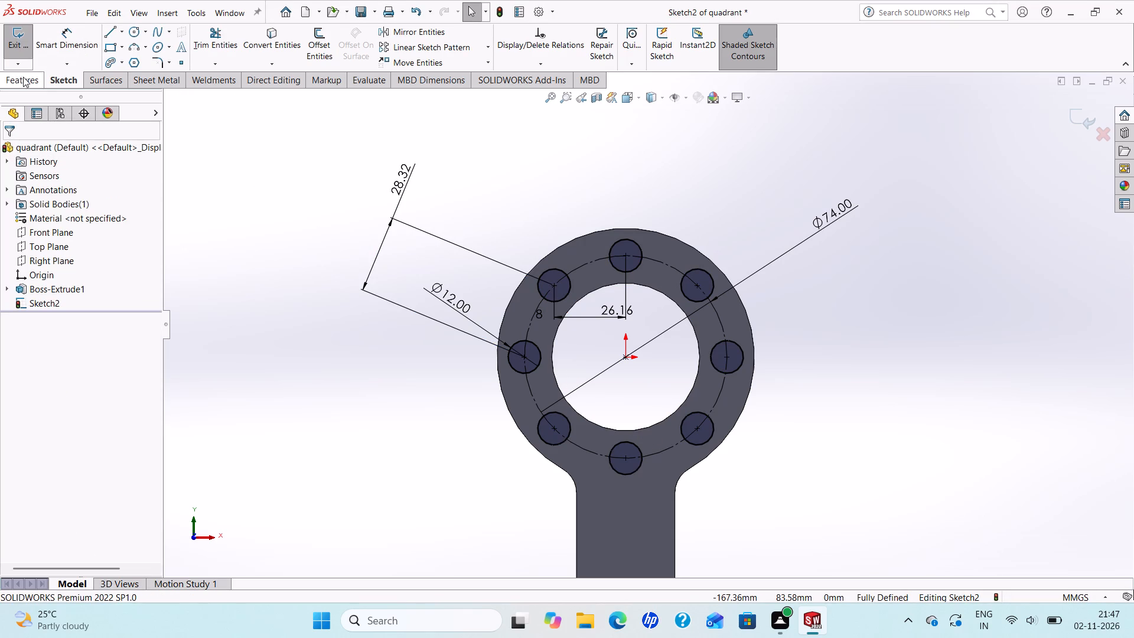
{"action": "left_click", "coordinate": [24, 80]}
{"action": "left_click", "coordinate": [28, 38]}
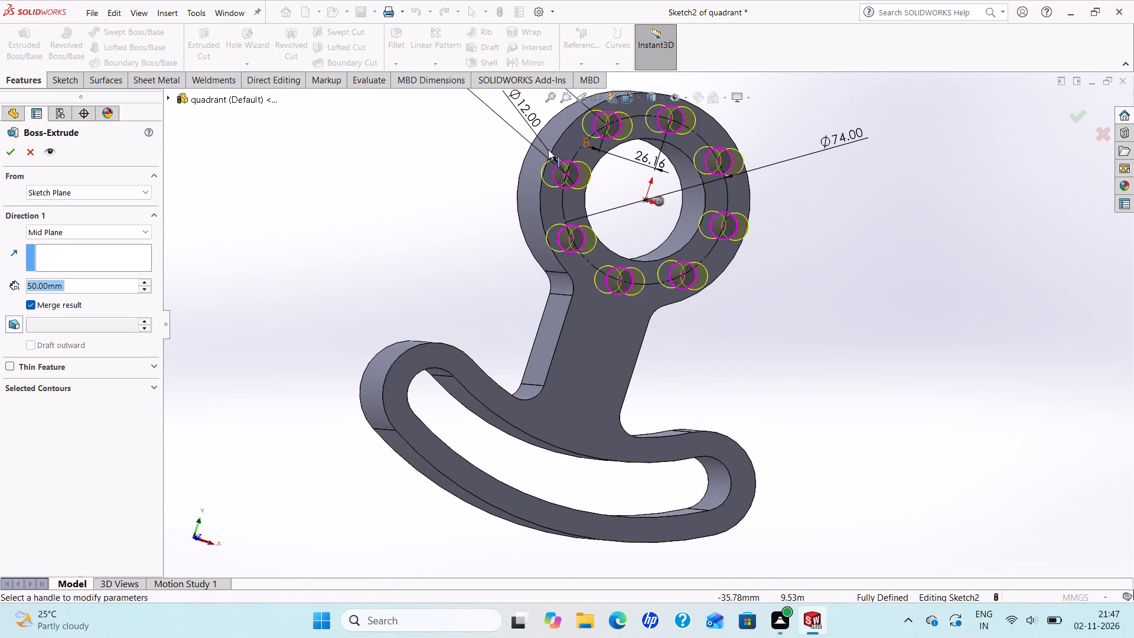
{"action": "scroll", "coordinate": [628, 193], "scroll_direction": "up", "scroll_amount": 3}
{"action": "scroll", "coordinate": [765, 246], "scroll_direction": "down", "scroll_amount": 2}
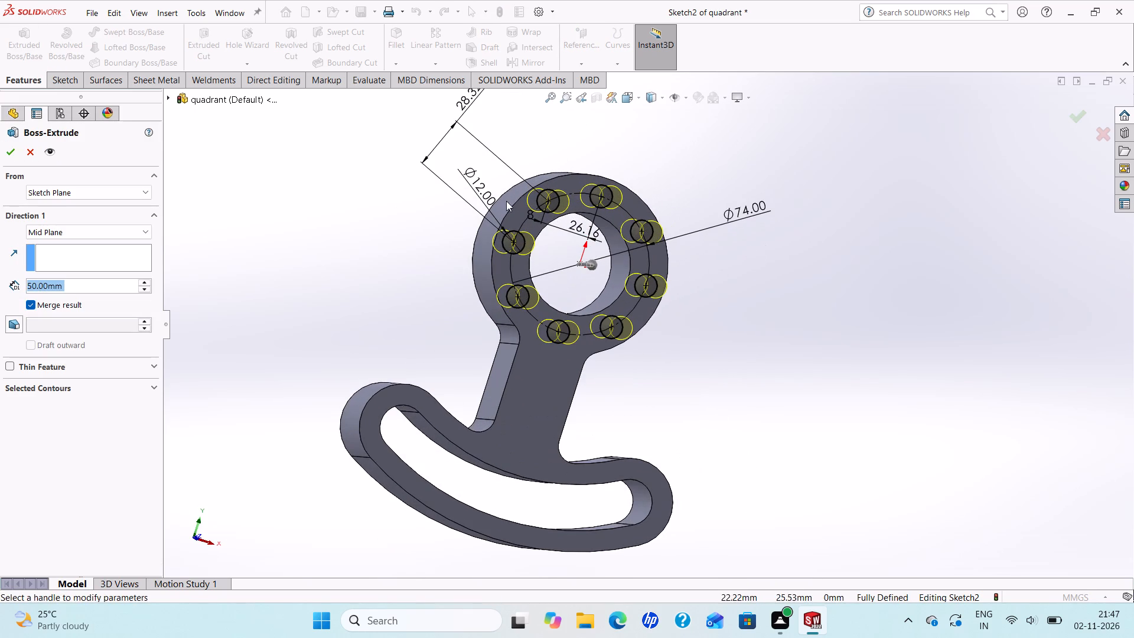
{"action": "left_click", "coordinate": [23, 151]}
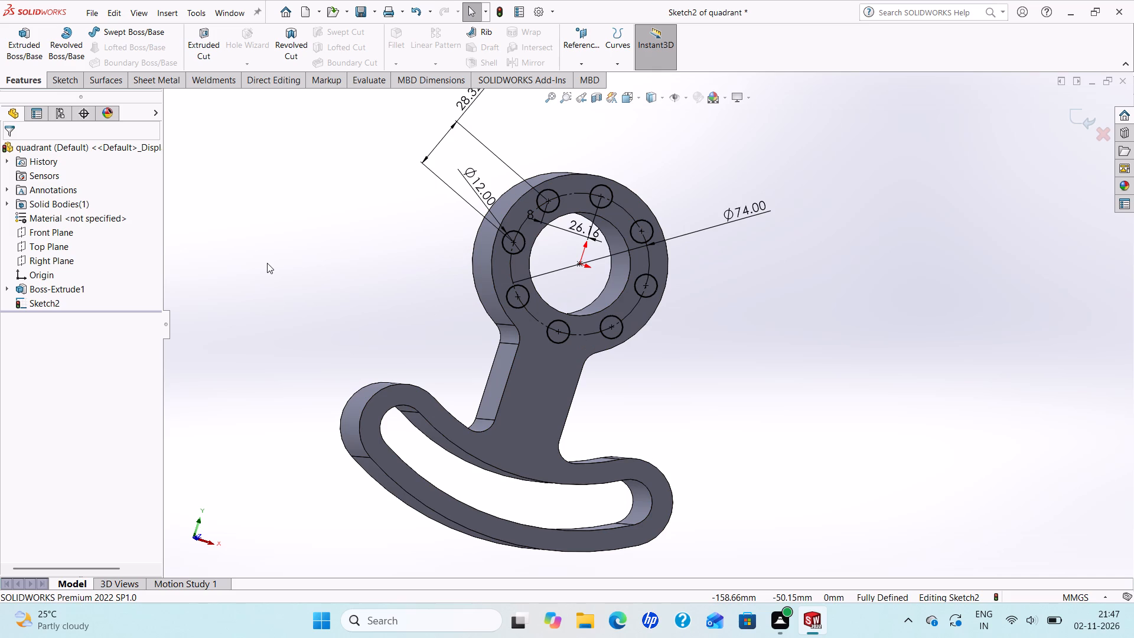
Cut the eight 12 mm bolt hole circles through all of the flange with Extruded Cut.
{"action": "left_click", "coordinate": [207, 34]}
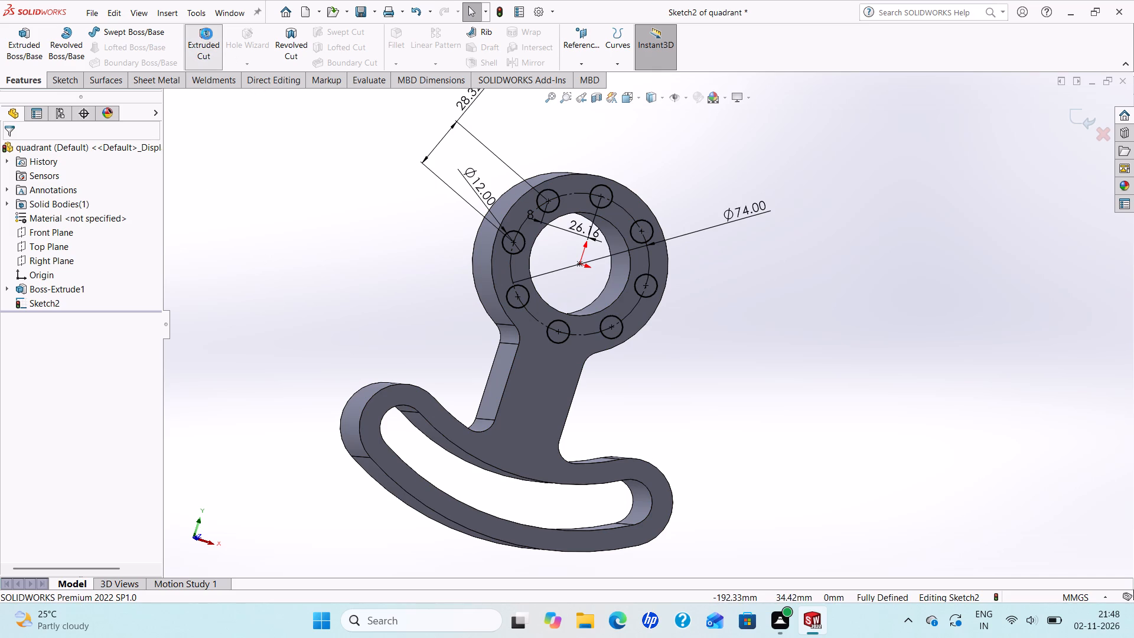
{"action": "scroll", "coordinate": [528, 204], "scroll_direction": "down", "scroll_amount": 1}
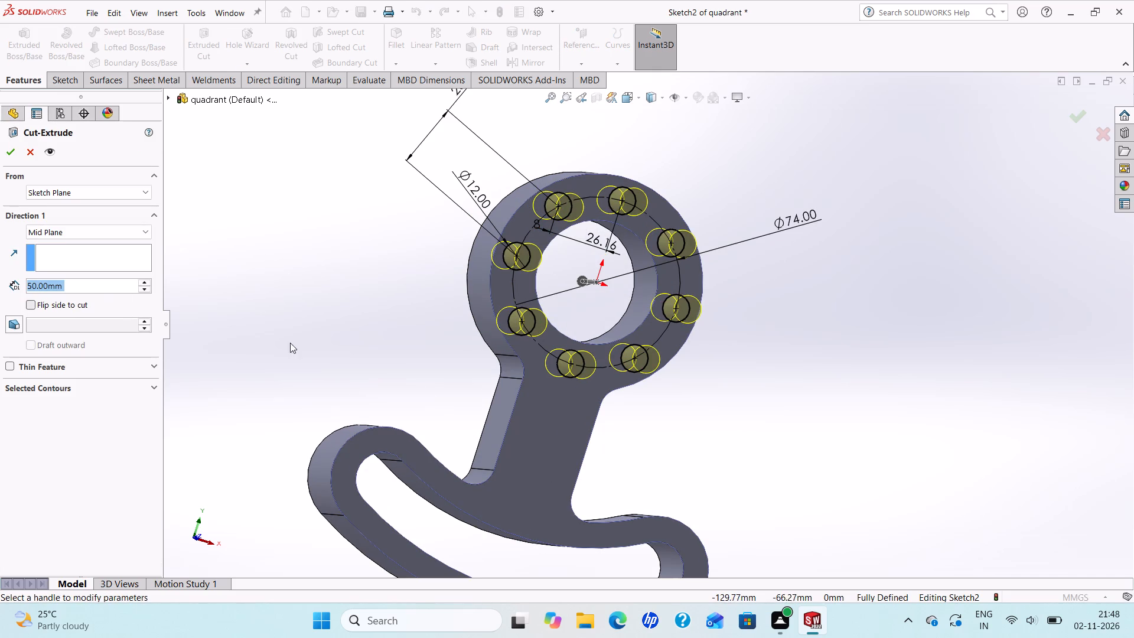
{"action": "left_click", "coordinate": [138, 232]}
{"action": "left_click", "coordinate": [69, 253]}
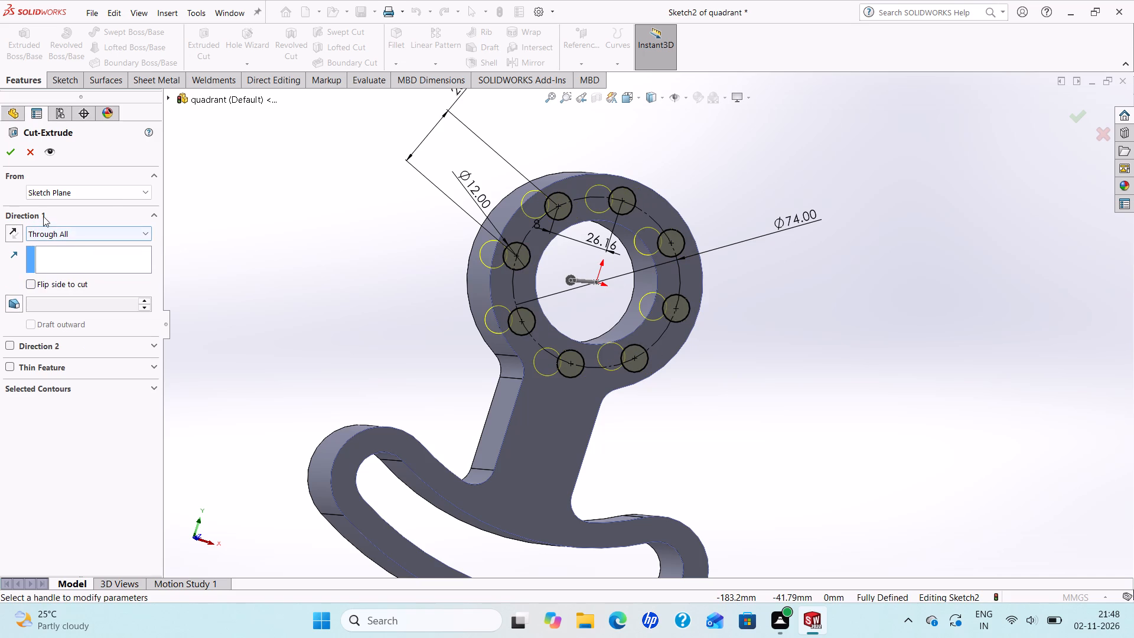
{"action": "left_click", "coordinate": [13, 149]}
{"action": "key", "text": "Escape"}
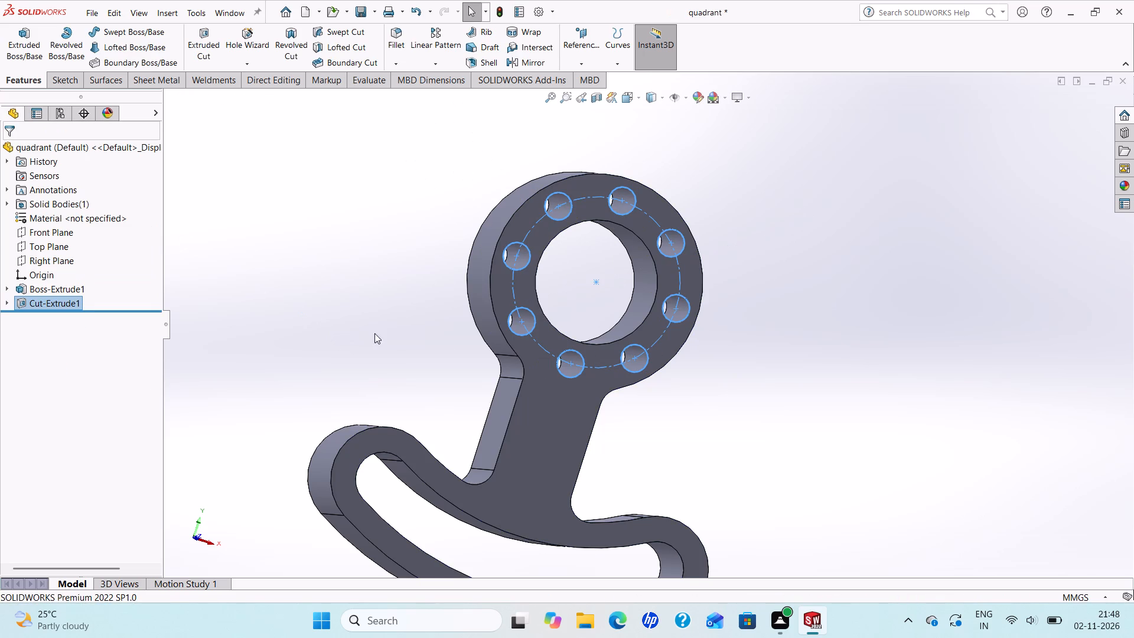
Examine the quadrant from several angles to check the eight bolt holes through the flange.
{"action": "middle_click_drag", "start_coordinate": [465, 337], "coordinate": [454, 366]}
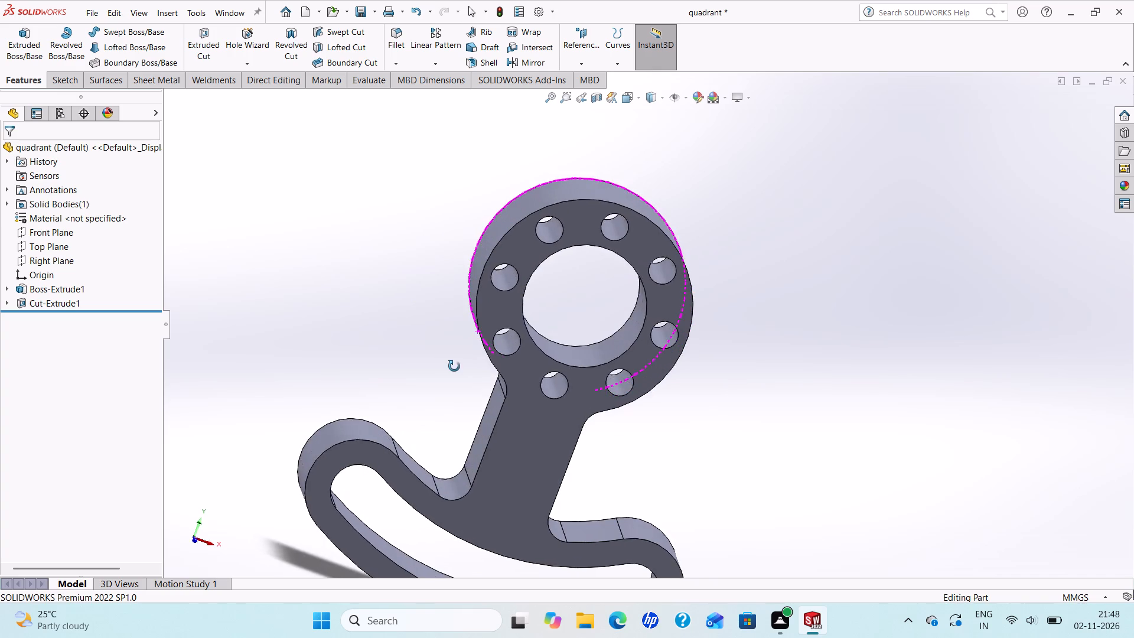
{"action": "middle_click_drag", "start_coordinate": [454, 366], "coordinate": [457, 351]}
{"action": "scroll", "coordinate": [455, 366], "scroll_direction": "up", "scroll_amount": 3}
{"action": "scroll", "coordinate": [625, 329], "scroll_direction": "down", "scroll_amount": 2}
{"action": "scroll", "coordinate": [625, 328], "scroll_direction": "up", "scroll_amount": 2}
{"action": "scroll", "coordinate": [642, 405], "scroll_direction": "down", "scroll_amount": 2}
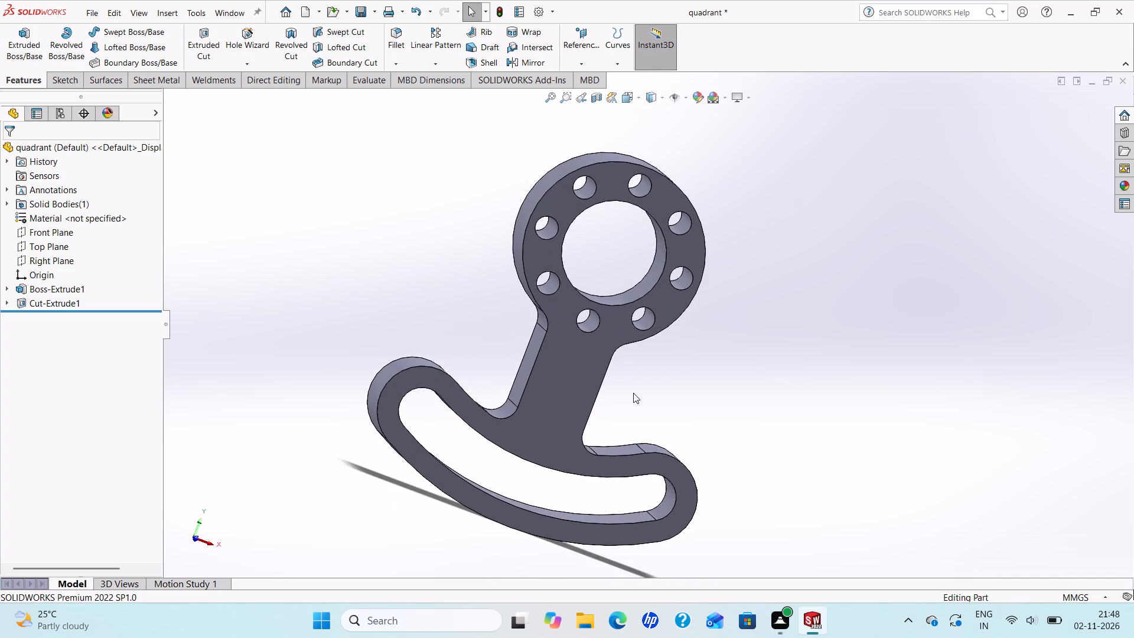
{"action": "scroll", "coordinate": [625, 388], "scroll_direction": "up", "scroll_amount": 2}
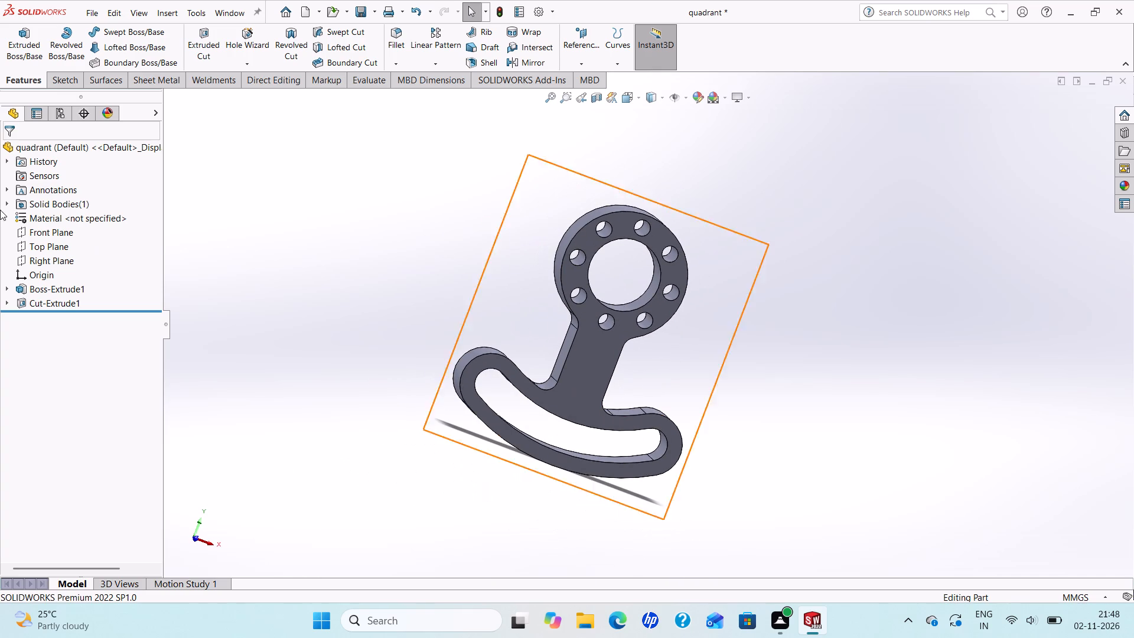
{"action": "right_click", "coordinate": [5, 305]}
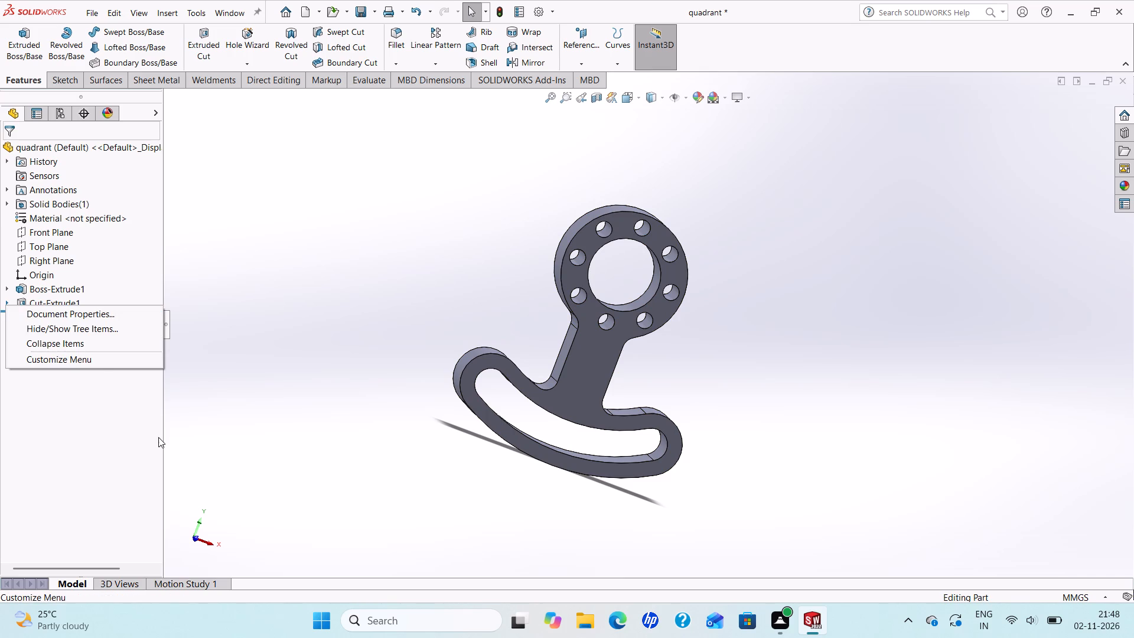
{"action": "key", "text": "Escape"}
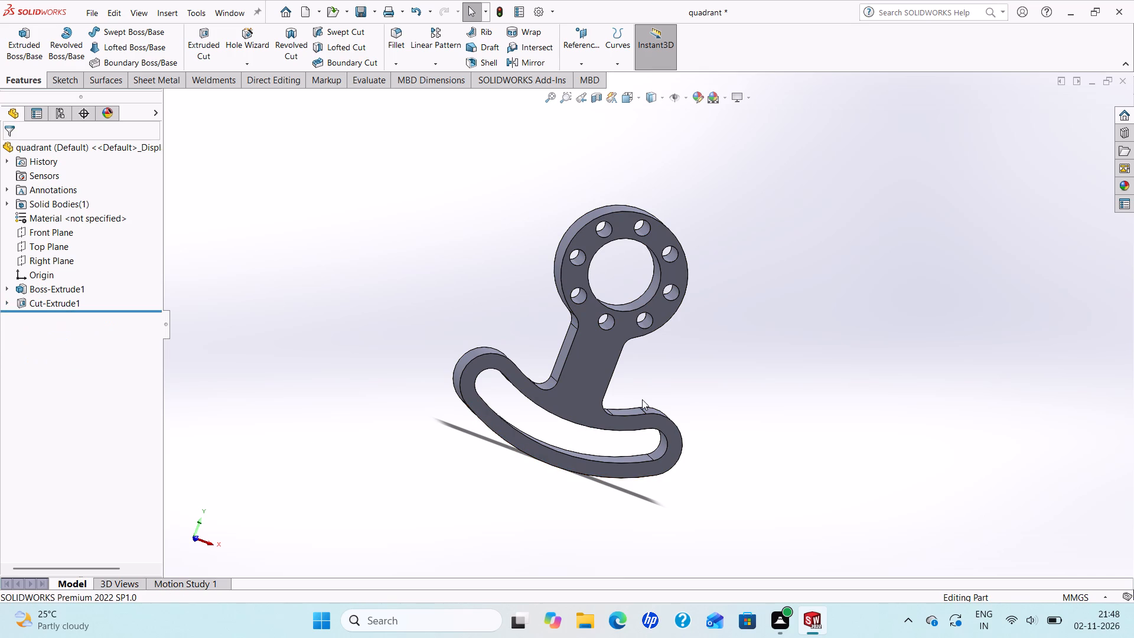
{"action": "scroll", "coordinate": [642, 396], "scroll_direction": "up", "scroll_amount": 1}
{"action": "scroll", "coordinate": [641, 370], "scroll_direction": "down", "scroll_amount": 1}
{"action": "scroll", "coordinate": [660, 305], "scroll_direction": "down", "scroll_amount": 2}
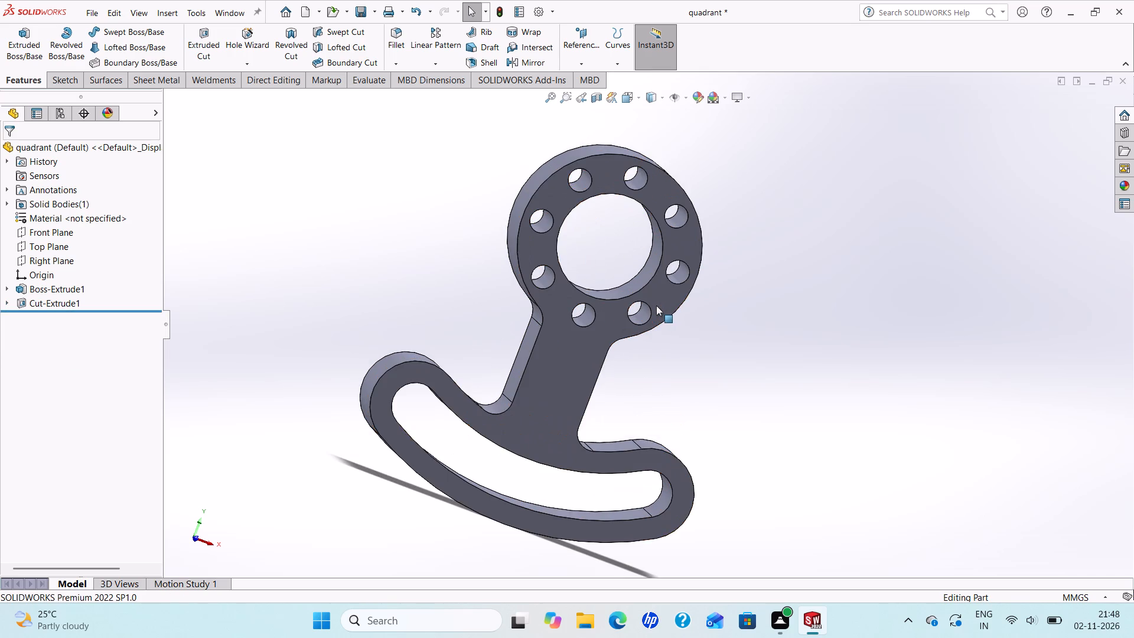
{"action": "scroll", "coordinate": [654, 307], "scroll_direction": "up", "scroll_amount": 2}
{"action": "scroll", "coordinate": [654, 307], "scroll_direction": "down", "scroll_amount": 2}
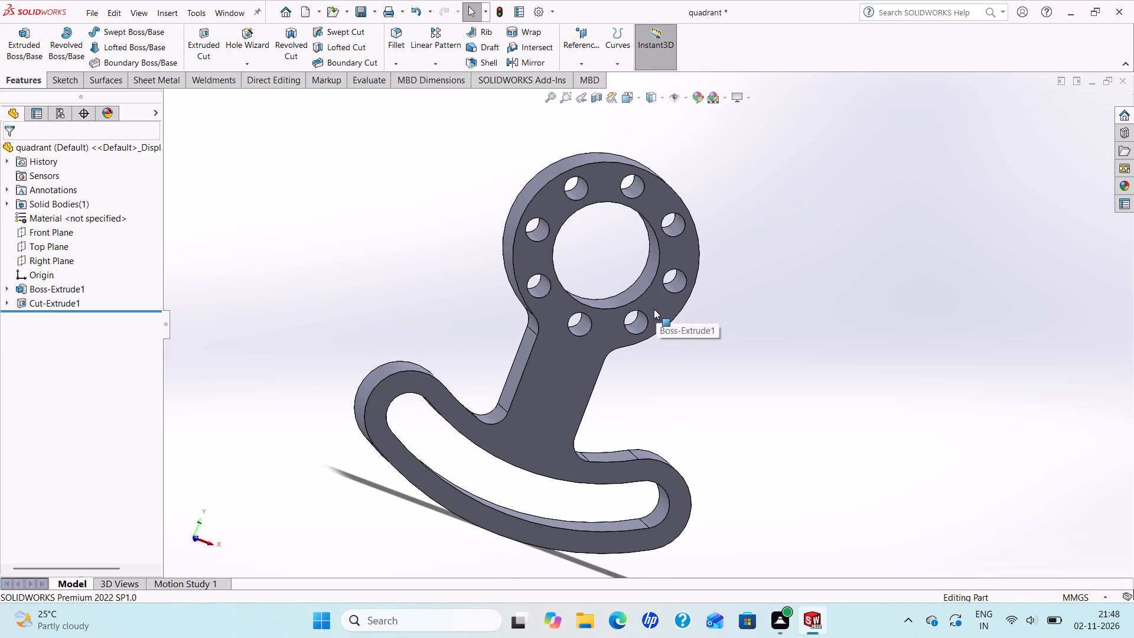
{"action": "middle_click_drag", "start_coordinate": [608, 331], "coordinate": [445, 242]}
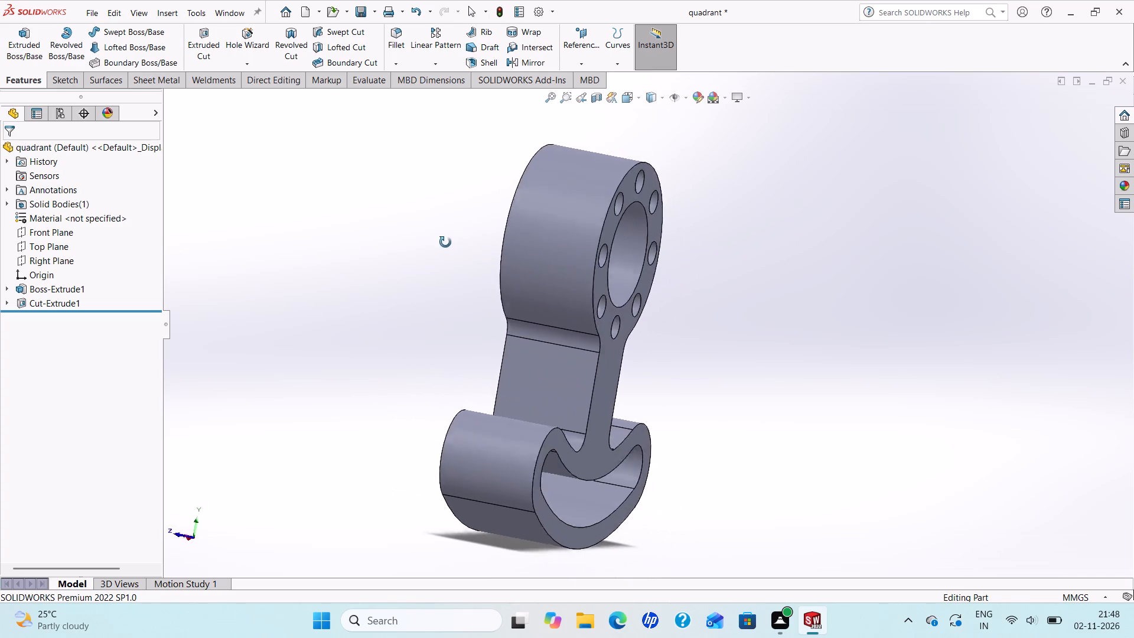
{"action": "middle_click_drag", "start_coordinate": [445, 242], "coordinate": [537, 263]}
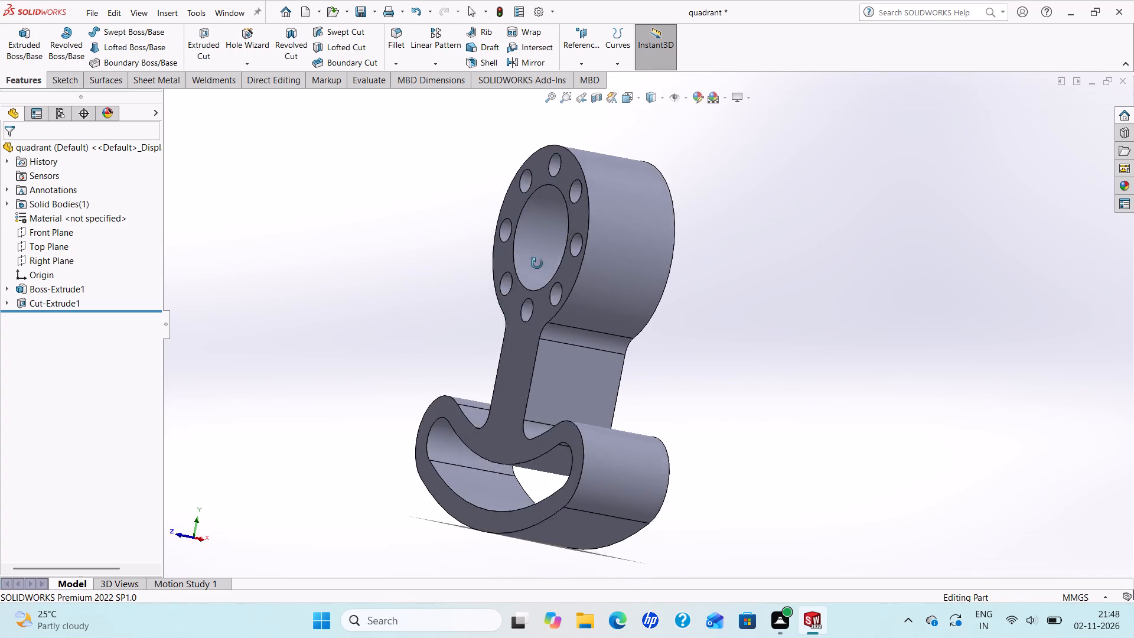
{"action": "middle_click_drag", "start_coordinate": [537, 263], "coordinate": [565, 274]}
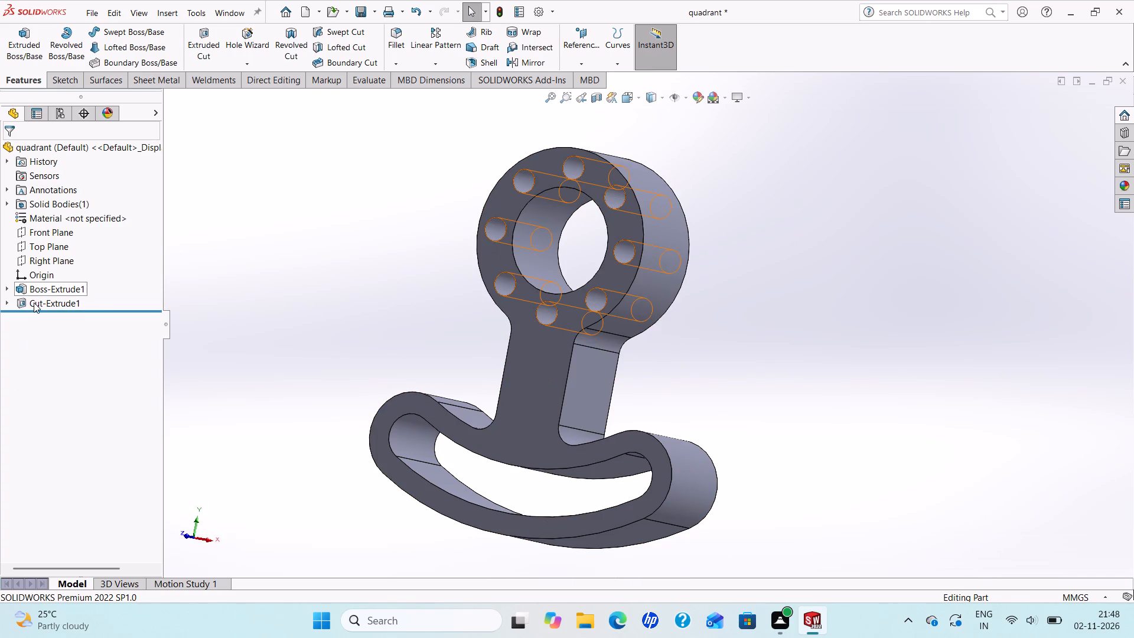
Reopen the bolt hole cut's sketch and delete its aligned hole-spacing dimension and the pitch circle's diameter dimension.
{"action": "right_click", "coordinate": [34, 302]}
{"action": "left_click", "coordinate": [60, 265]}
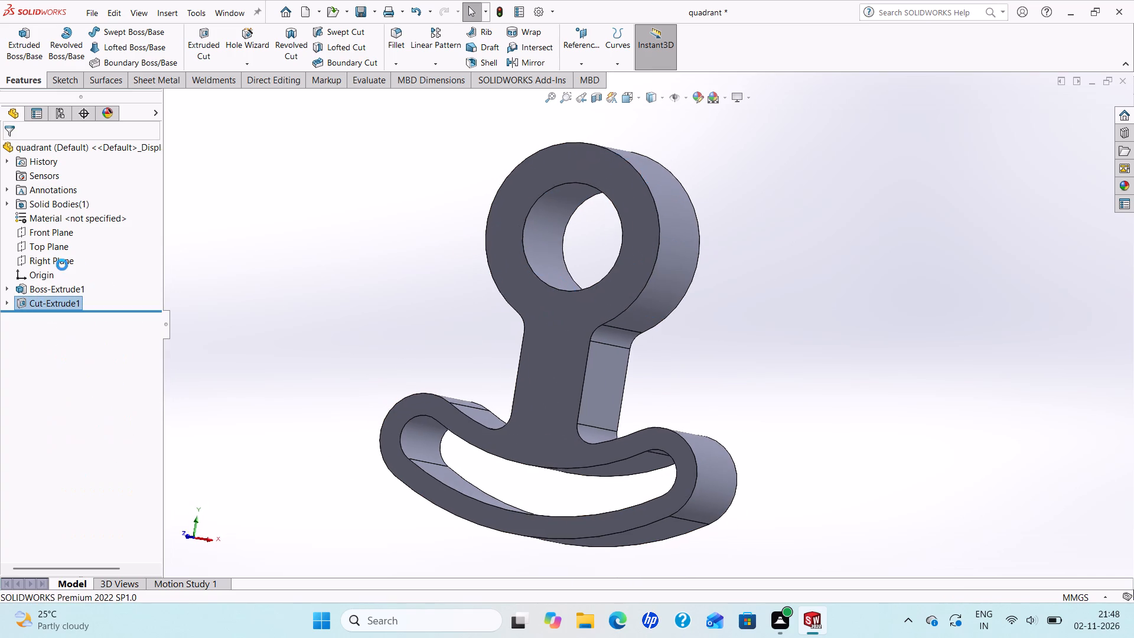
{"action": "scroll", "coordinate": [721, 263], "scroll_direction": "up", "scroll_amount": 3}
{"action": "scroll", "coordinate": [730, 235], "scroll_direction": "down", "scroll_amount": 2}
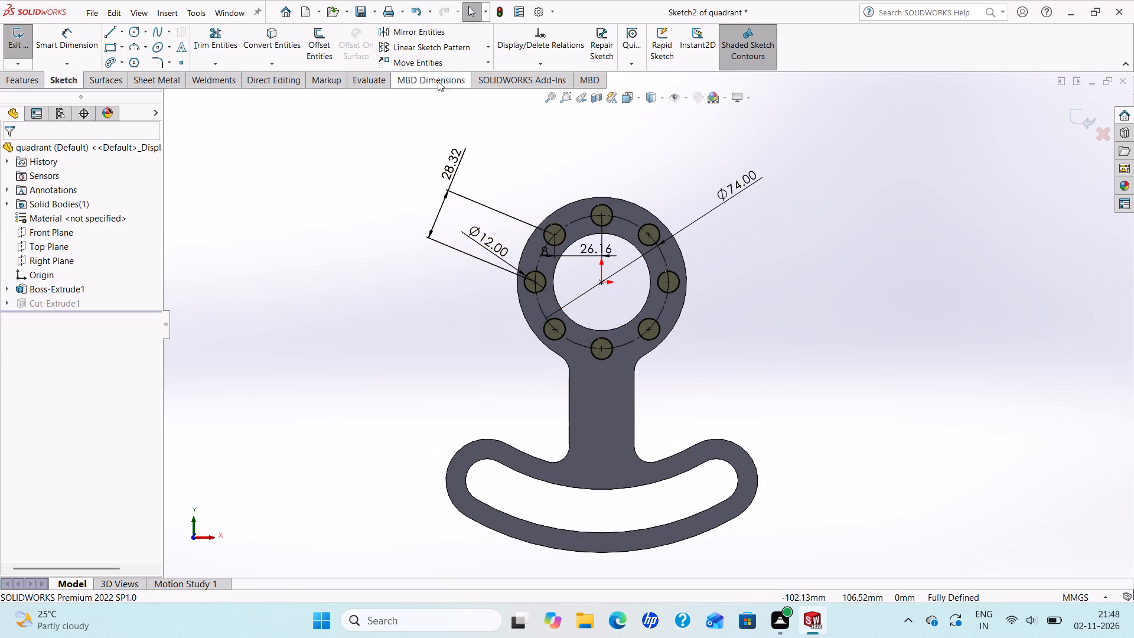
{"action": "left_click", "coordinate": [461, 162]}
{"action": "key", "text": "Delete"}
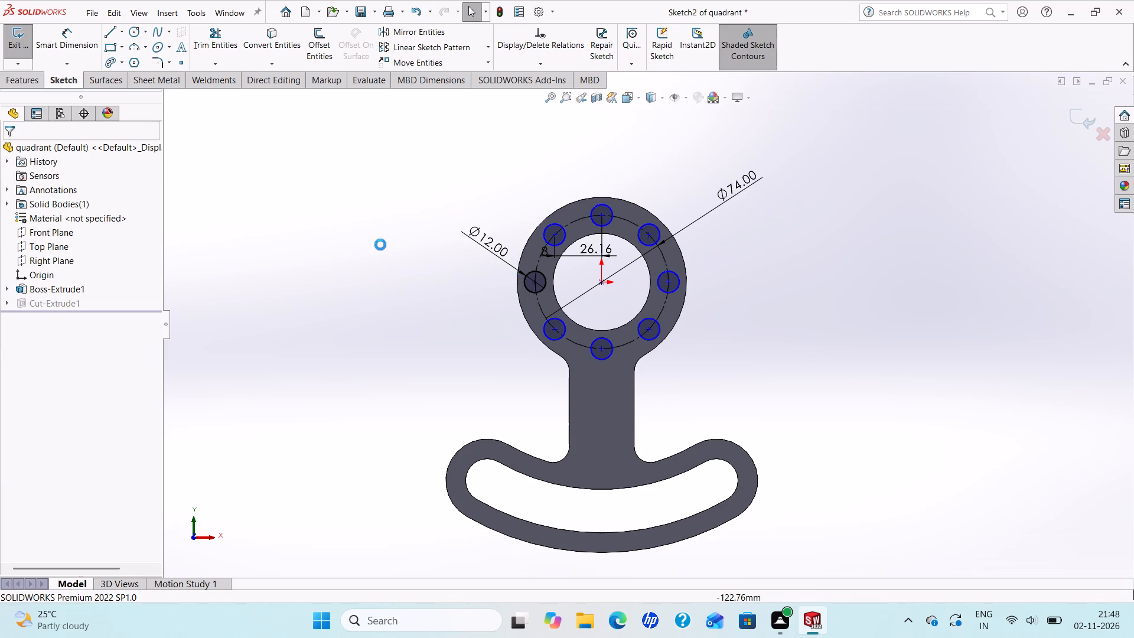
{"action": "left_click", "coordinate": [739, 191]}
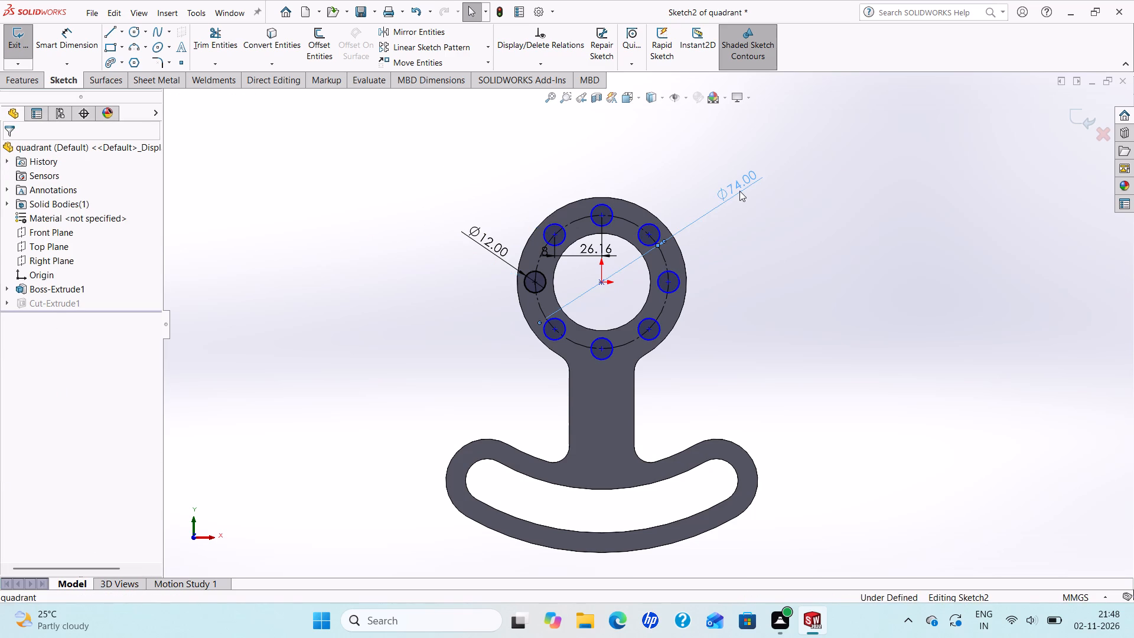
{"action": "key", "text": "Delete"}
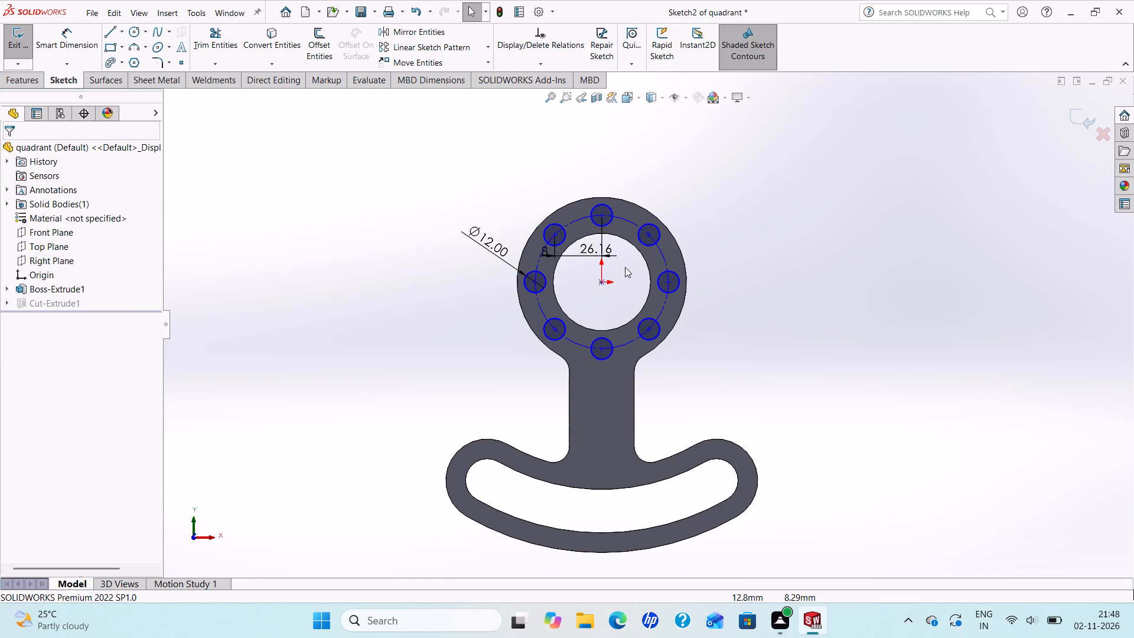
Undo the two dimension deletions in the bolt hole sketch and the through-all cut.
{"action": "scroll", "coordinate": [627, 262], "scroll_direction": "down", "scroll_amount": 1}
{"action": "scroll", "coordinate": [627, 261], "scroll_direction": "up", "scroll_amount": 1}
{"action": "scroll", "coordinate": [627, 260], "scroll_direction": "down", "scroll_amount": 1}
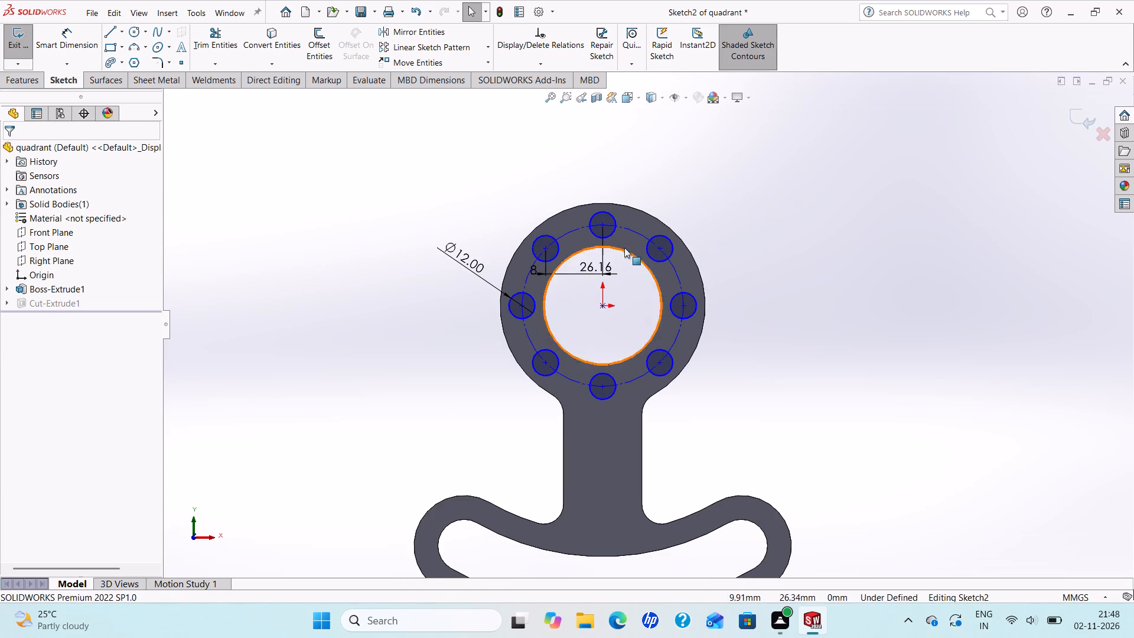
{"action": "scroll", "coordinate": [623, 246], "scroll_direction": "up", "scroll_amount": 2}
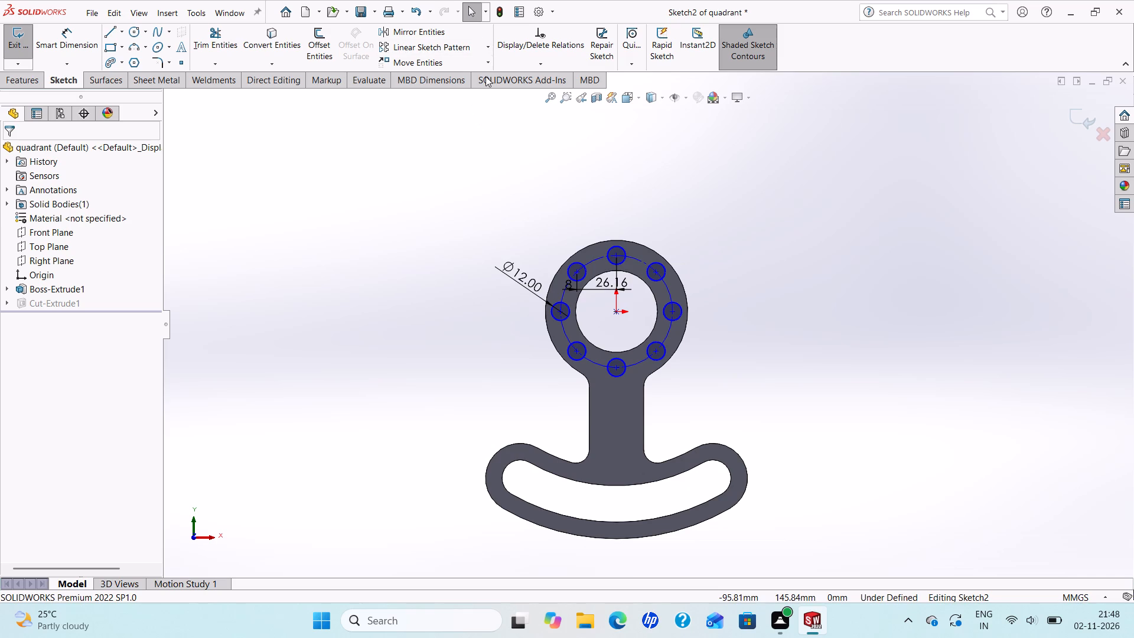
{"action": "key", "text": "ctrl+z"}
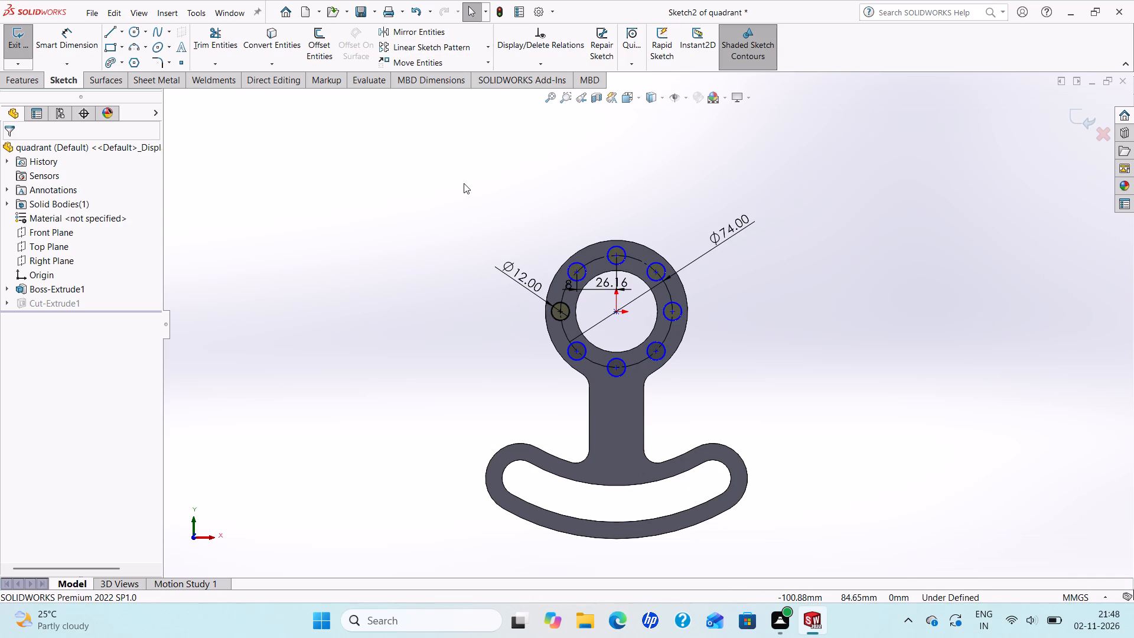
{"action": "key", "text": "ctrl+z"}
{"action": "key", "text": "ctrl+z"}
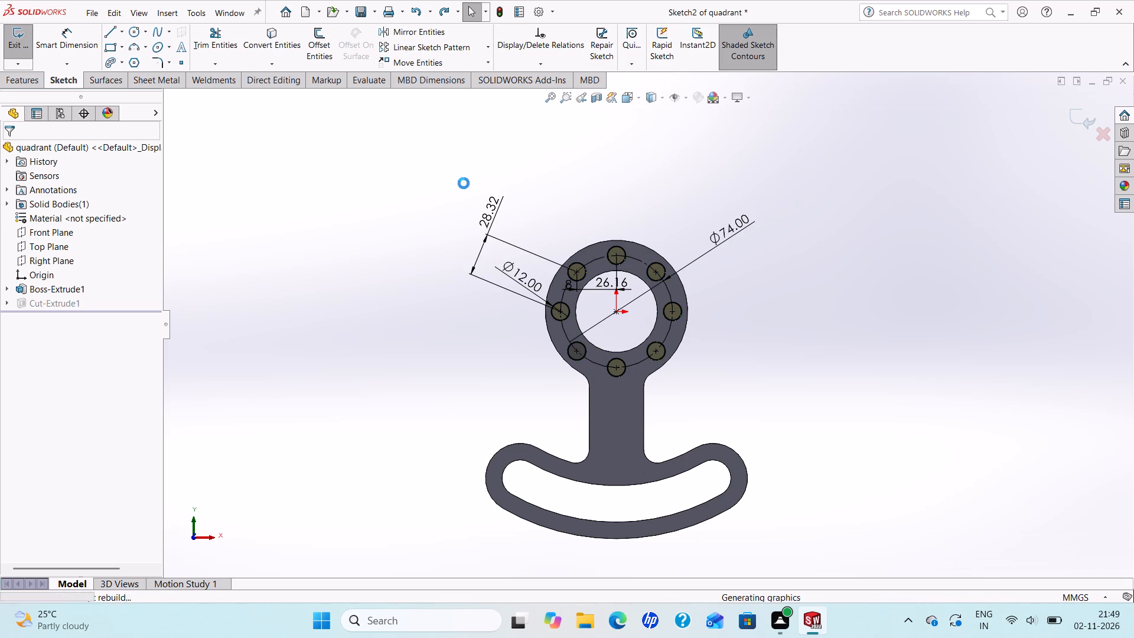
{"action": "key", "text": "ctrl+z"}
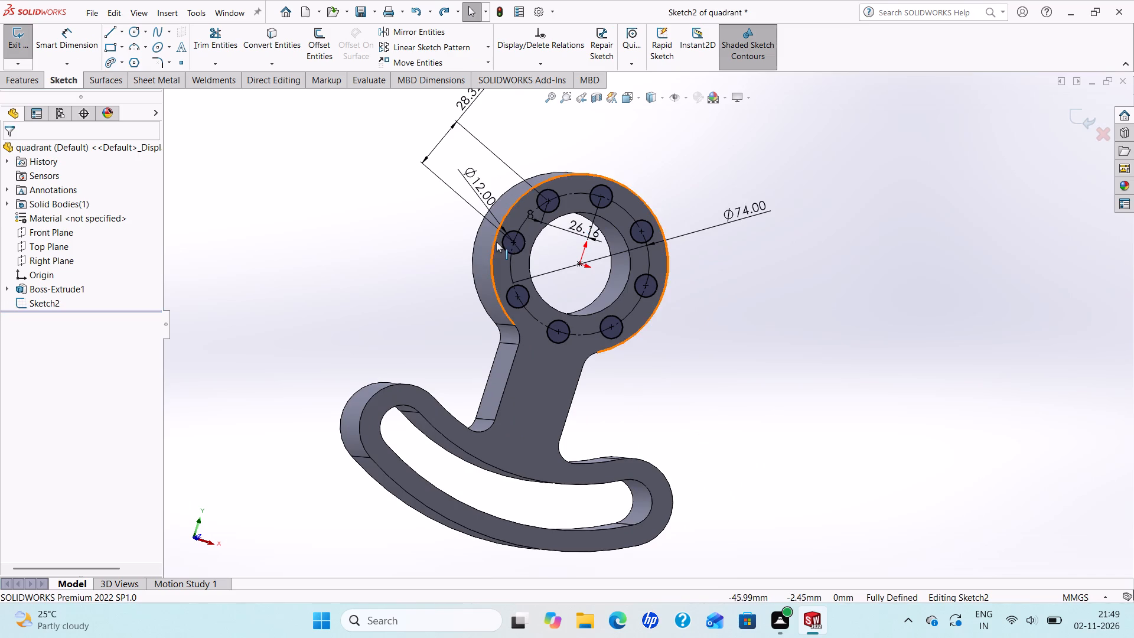
Undo the earlier hole-spacing edits, back through the horizontal dimension between the upper-left and top bolt hole centres.
{"action": "scroll", "coordinate": [495, 242], "scroll_direction": "up", "scroll_amount": 2}
{"action": "key", "text": "ctrl+z"}
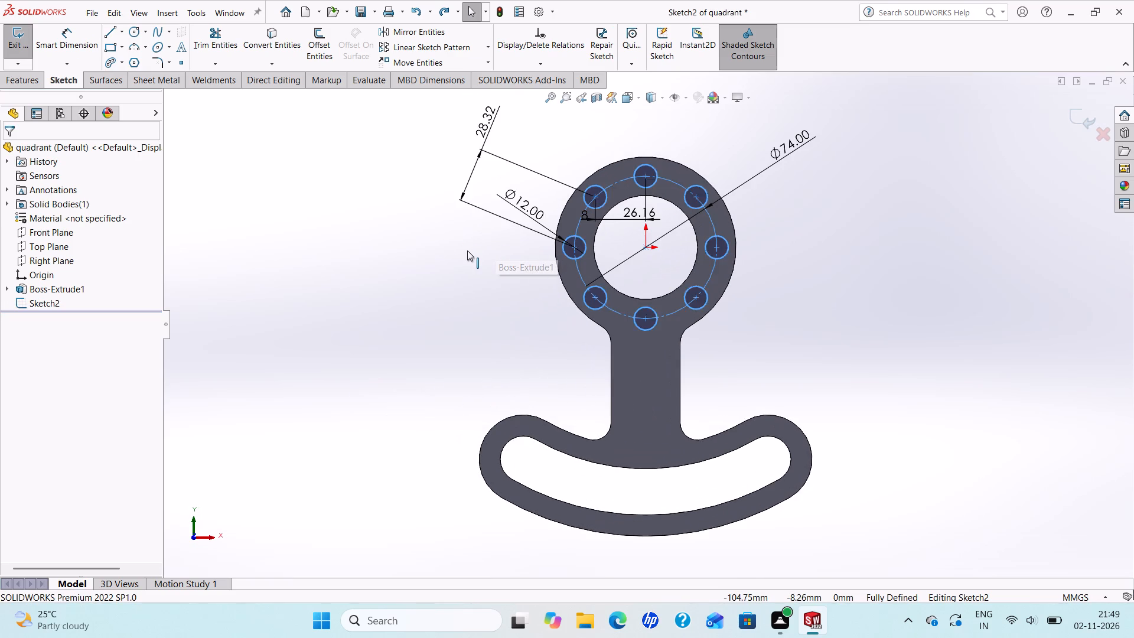
{"action": "key", "text": "ctrl+z"}
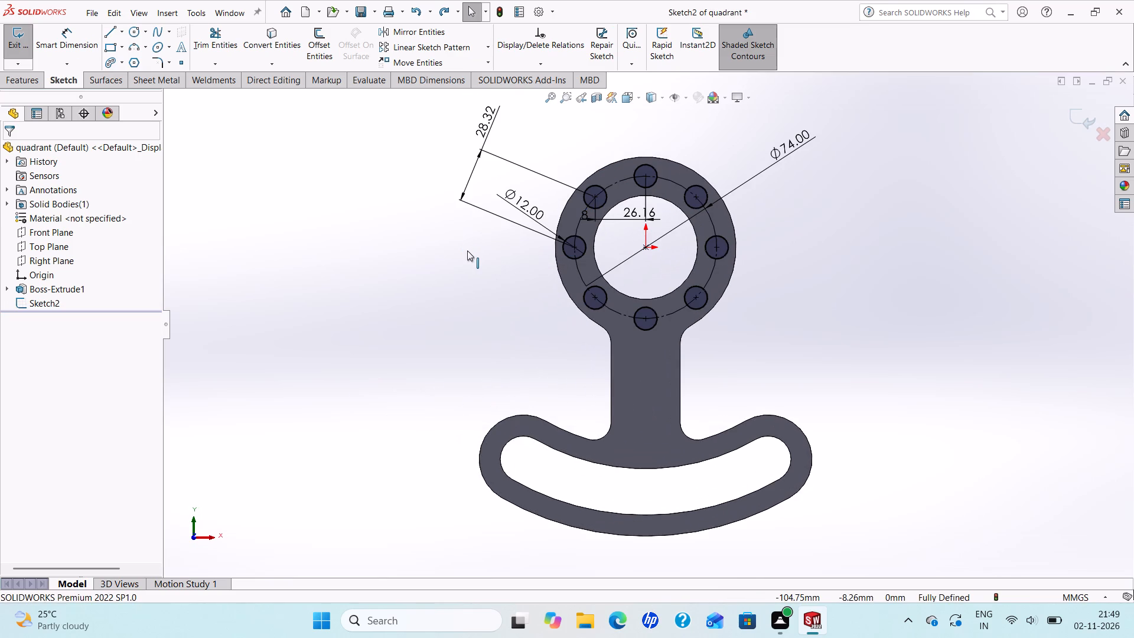
{"action": "key", "text": "ctrl+z"}
{"action": "key", "text": "ctrl+z"}
{"action": "key", "text": "ctrl+z"}
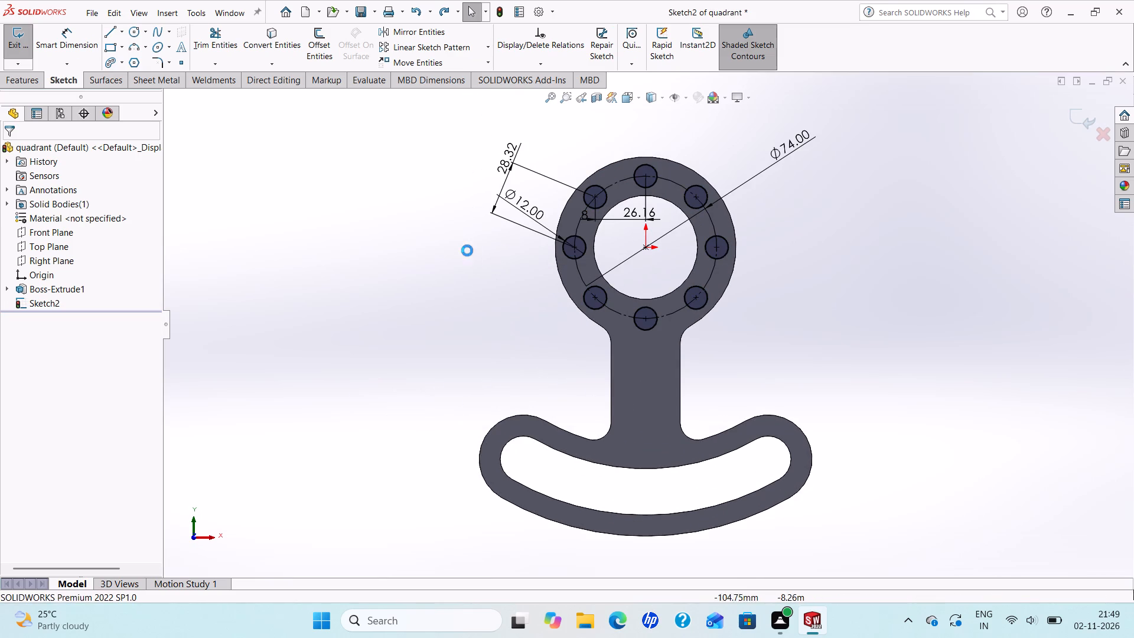
{"action": "key", "text": "ctrl+z"}
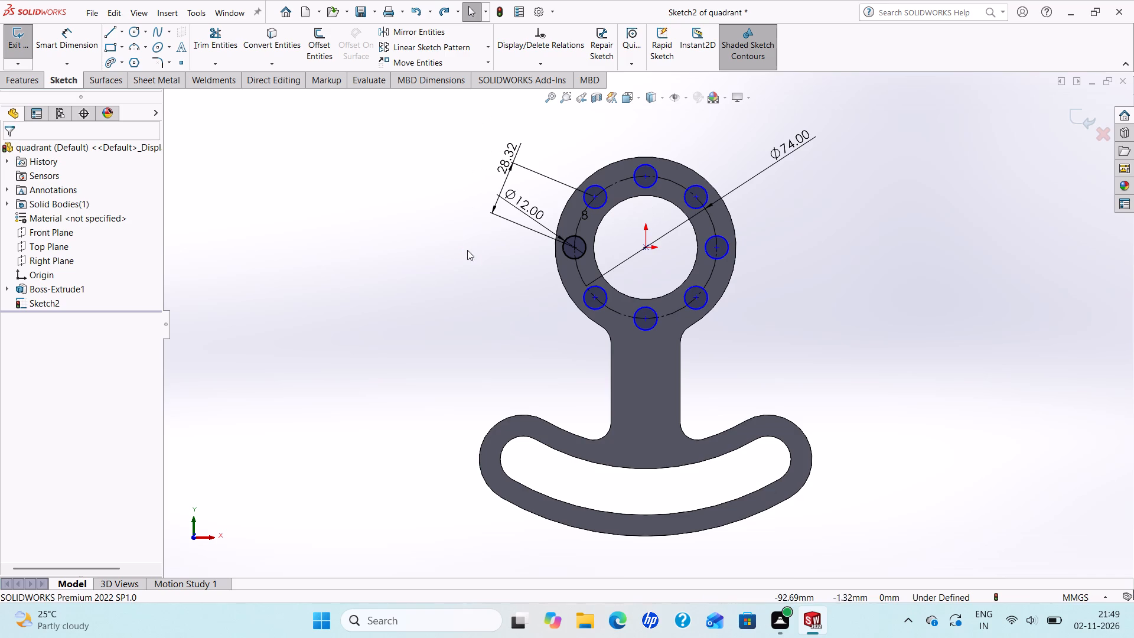
Delete the aligned dimension between the leftmost and upper-left bolt hole centres.
{"action": "key", "text": "Escape"}
{"action": "left_click", "coordinate": [515, 161]}
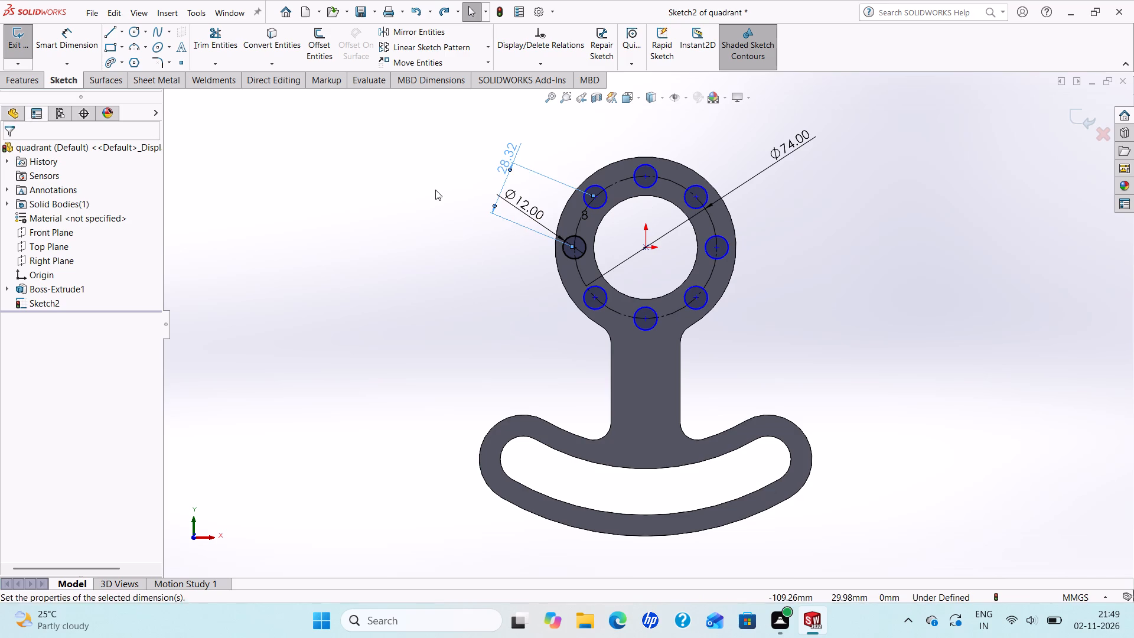
{"action": "key", "text": "Delete"}
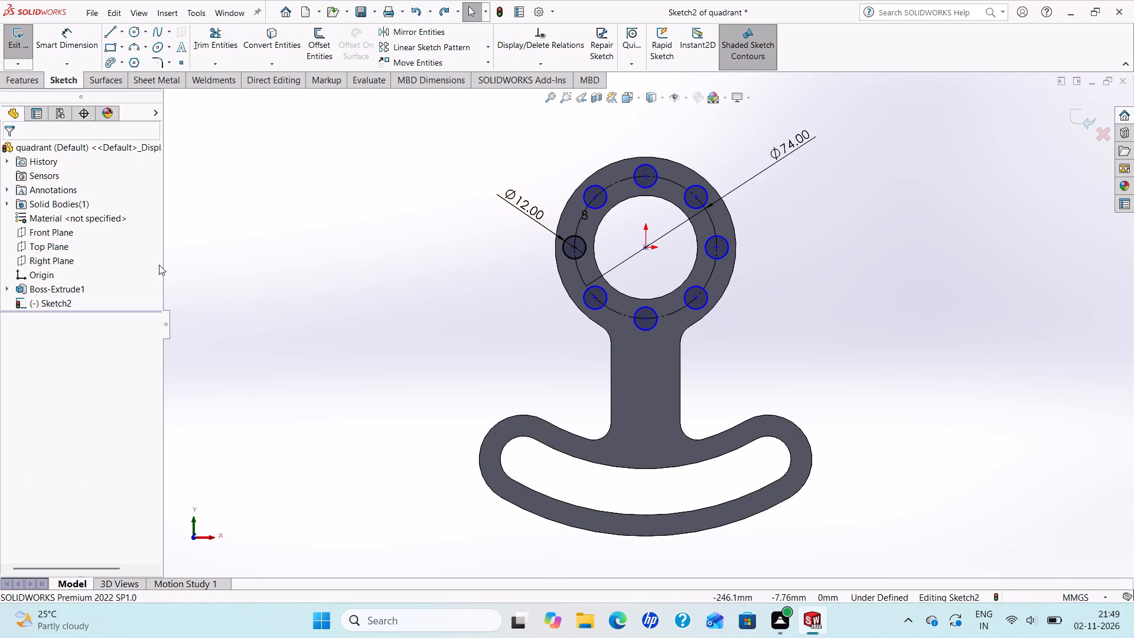
Exit the bolt hole sketch and delete it from the part.
{"action": "right_click", "coordinate": [56, 305]}
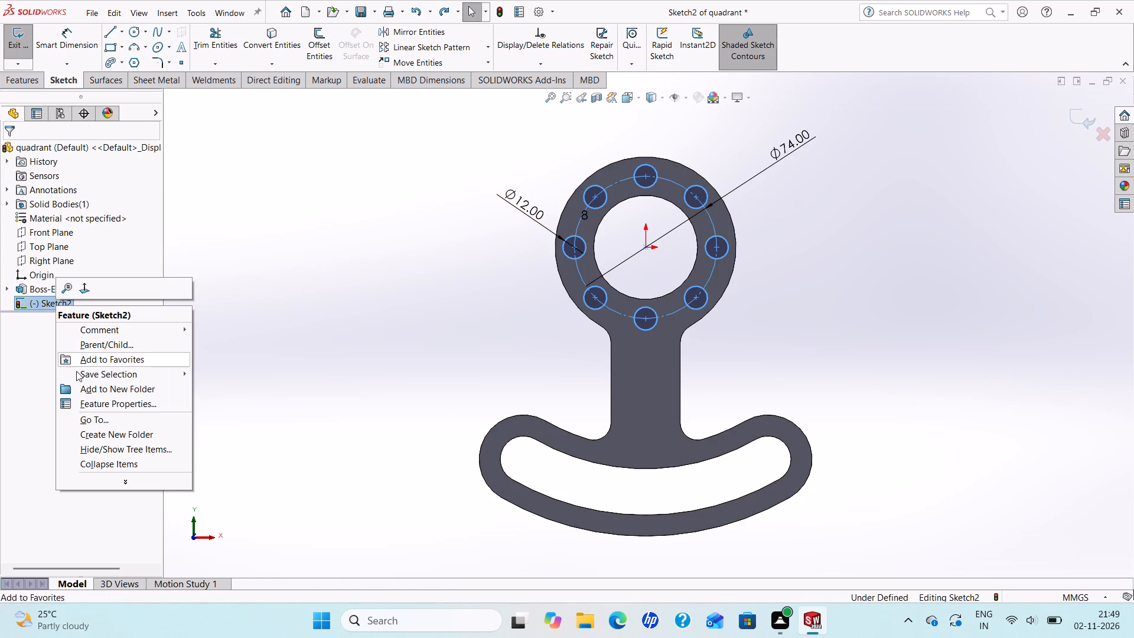
{"action": "key", "text": "Escape"}
{"action": "key", "text": "Escape"}
{"action": "key", "text": "Escape"}
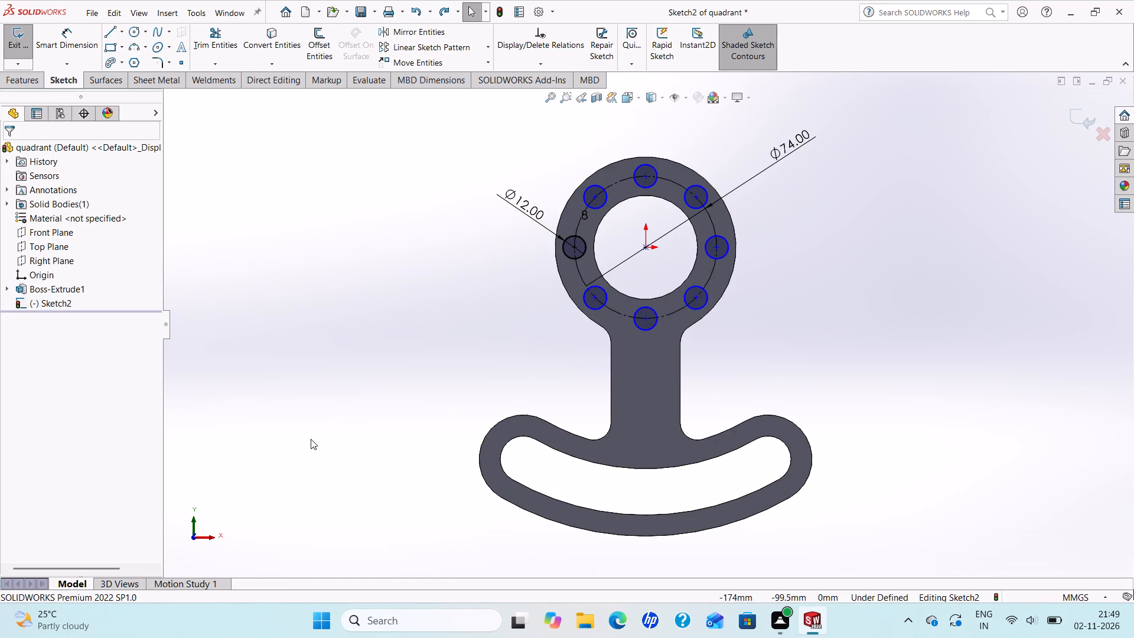
{"action": "left_click", "coordinate": [1093, 126]}
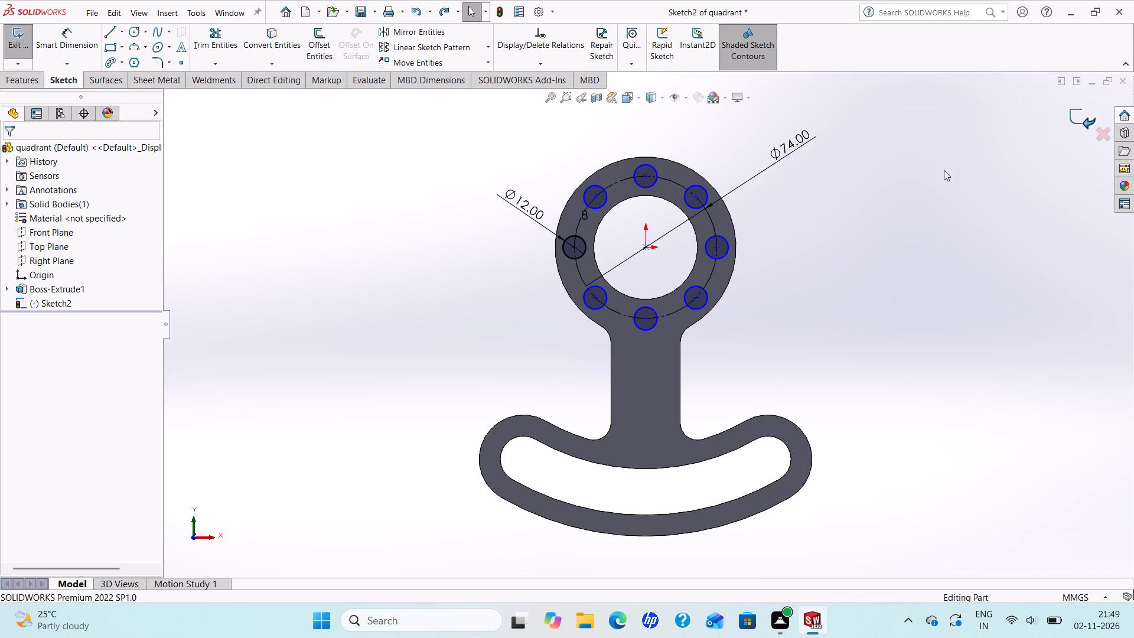
{"action": "right_click", "coordinate": [66, 306]}
{"action": "left_click", "coordinate": [83, 392]}
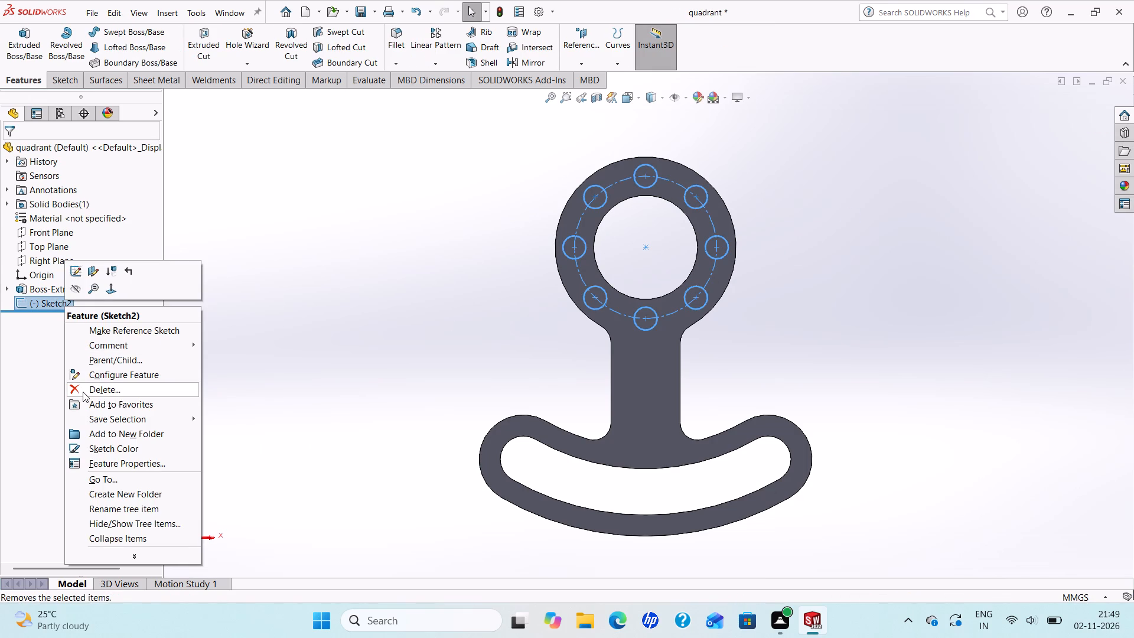
{"action": "left_click", "coordinate": [666, 228]}
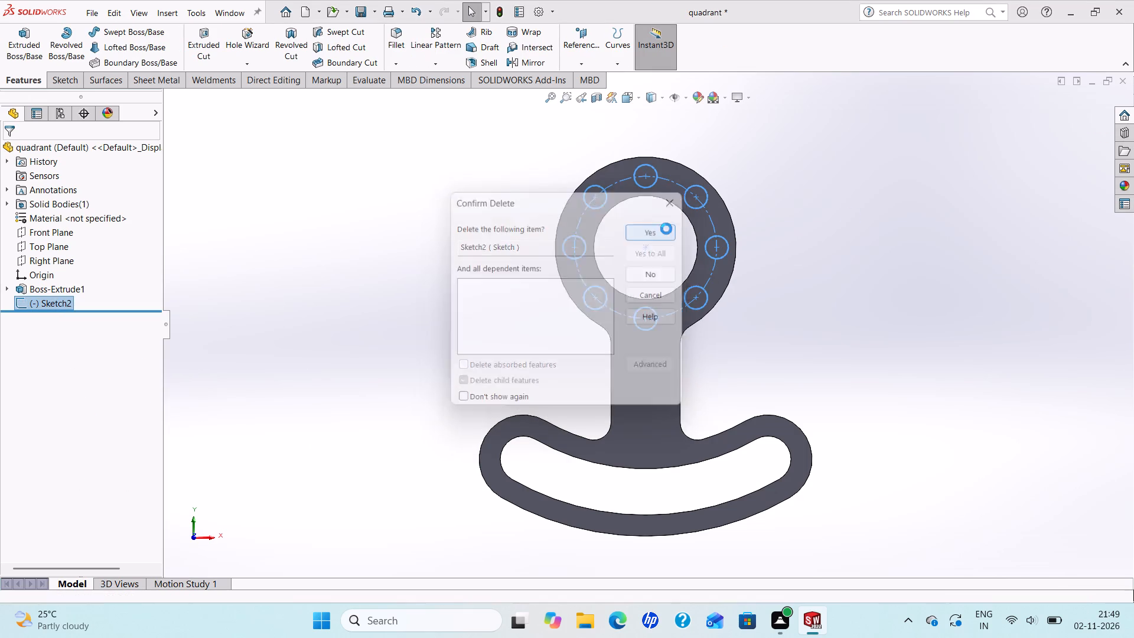
Start a new sketch on the quadrant's flat front face.
{"action": "scroll", "coordinate": [693, 268], "scroll_direction": "up", "scroll_amount": 2}
{"action": "scroll", "coordinate": [693, 268], "scroll_direction": "down", "scroll_amount": 1}
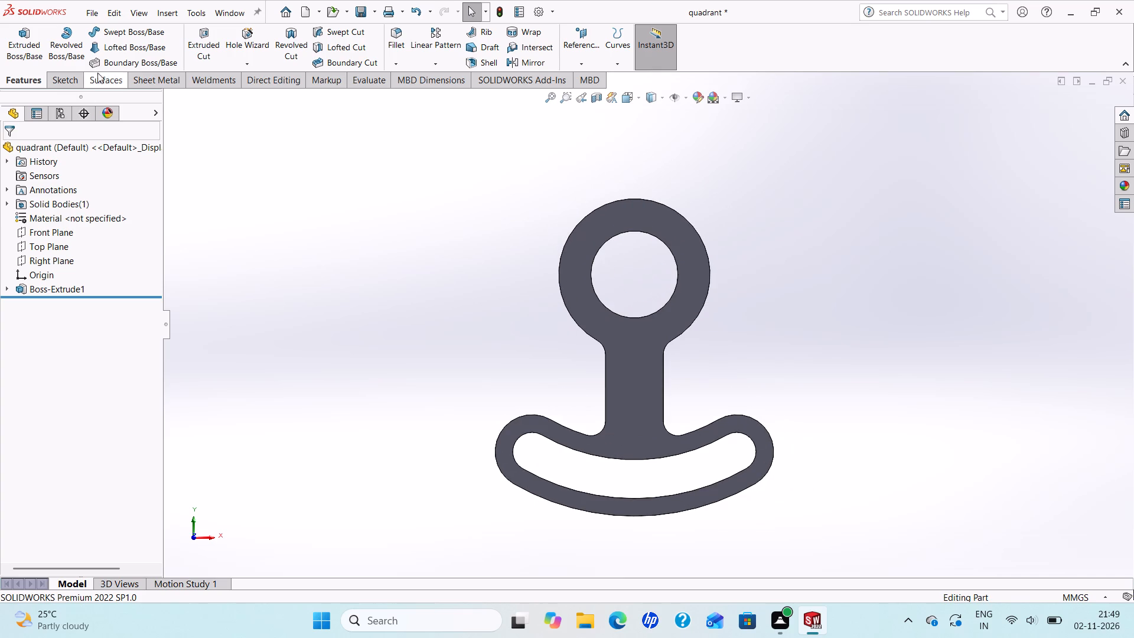
{"action": "left_click", "coordinate": [64, 81]}
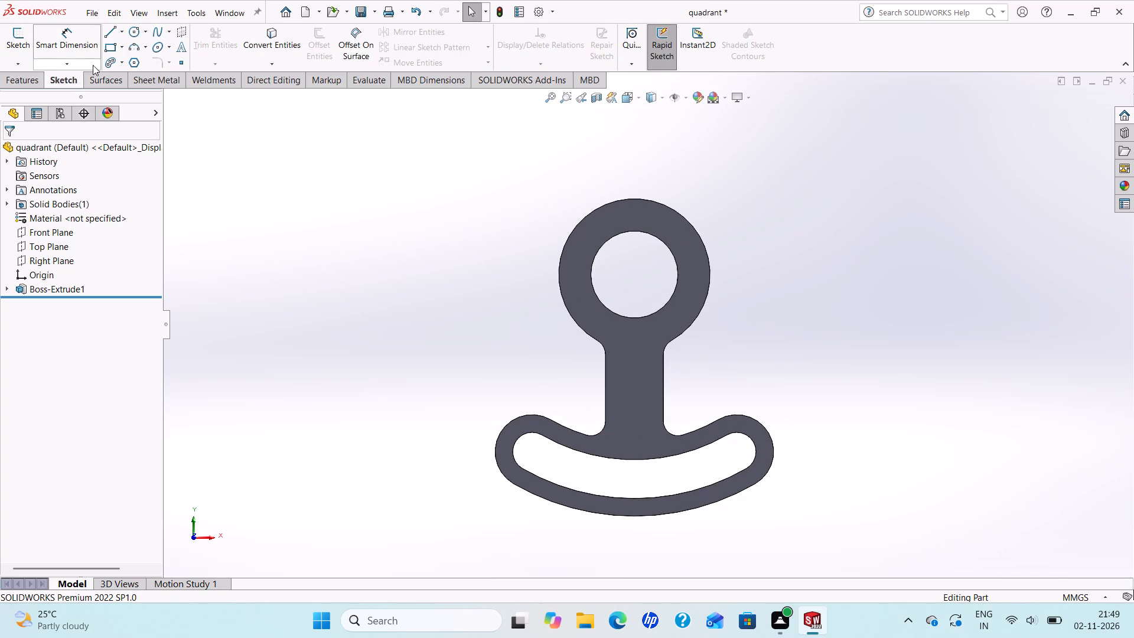
{"action": "left_click", "coordinate": [127, 30]}
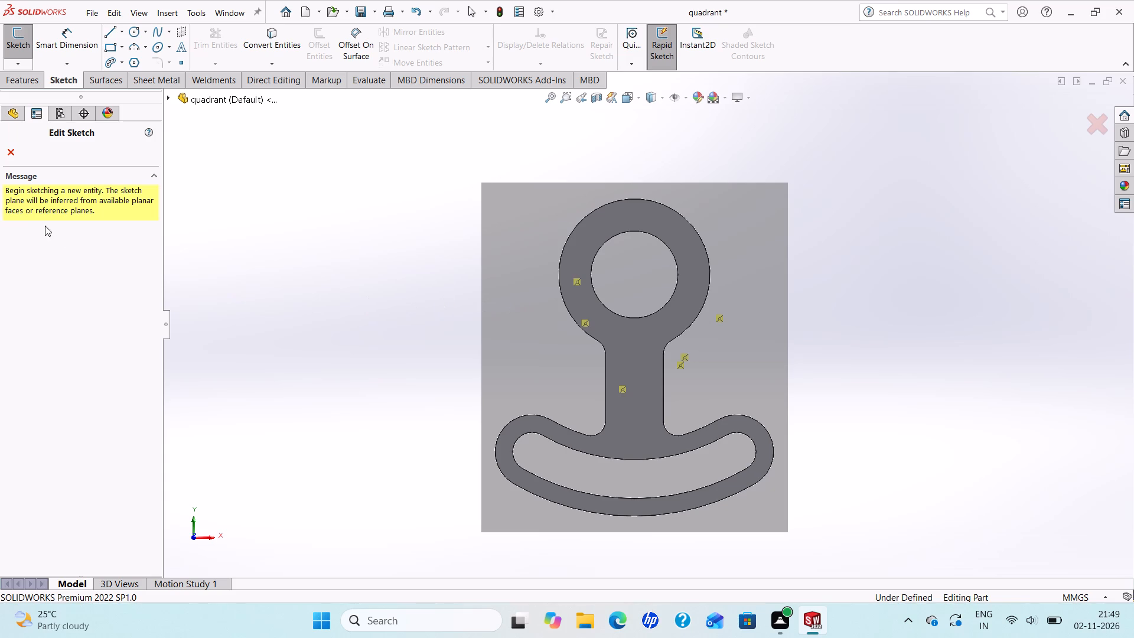
{"action": "left_click", "coordinate": [9, 144]}
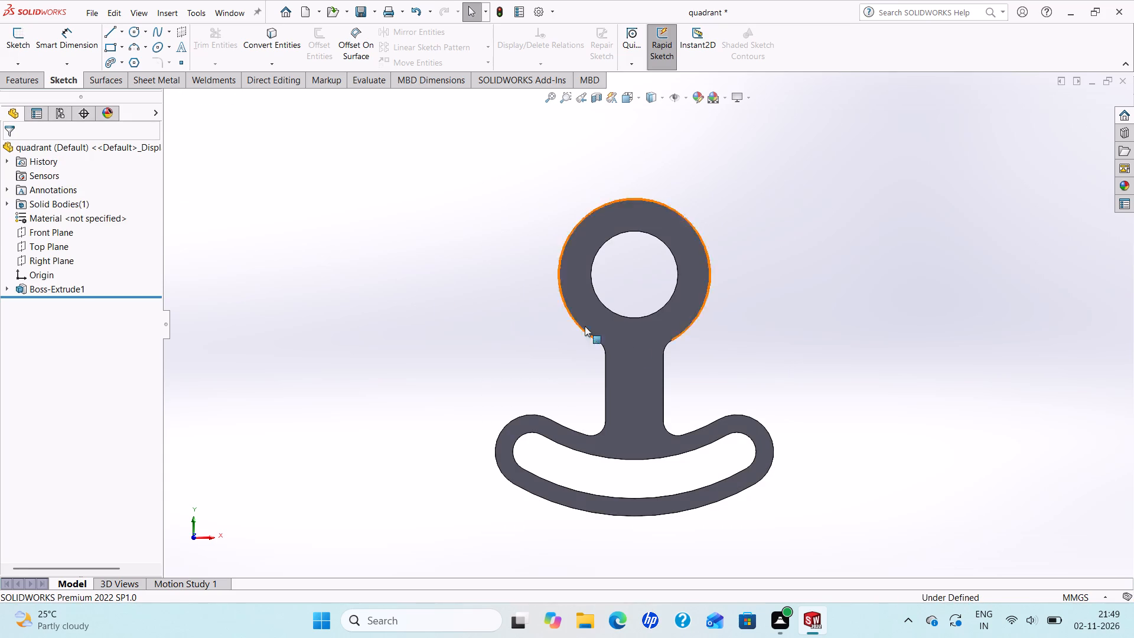
{"action": "left_click", "coordinate": [650, 352]}
{"action": "left_click", "coordinate": [708, 320]}
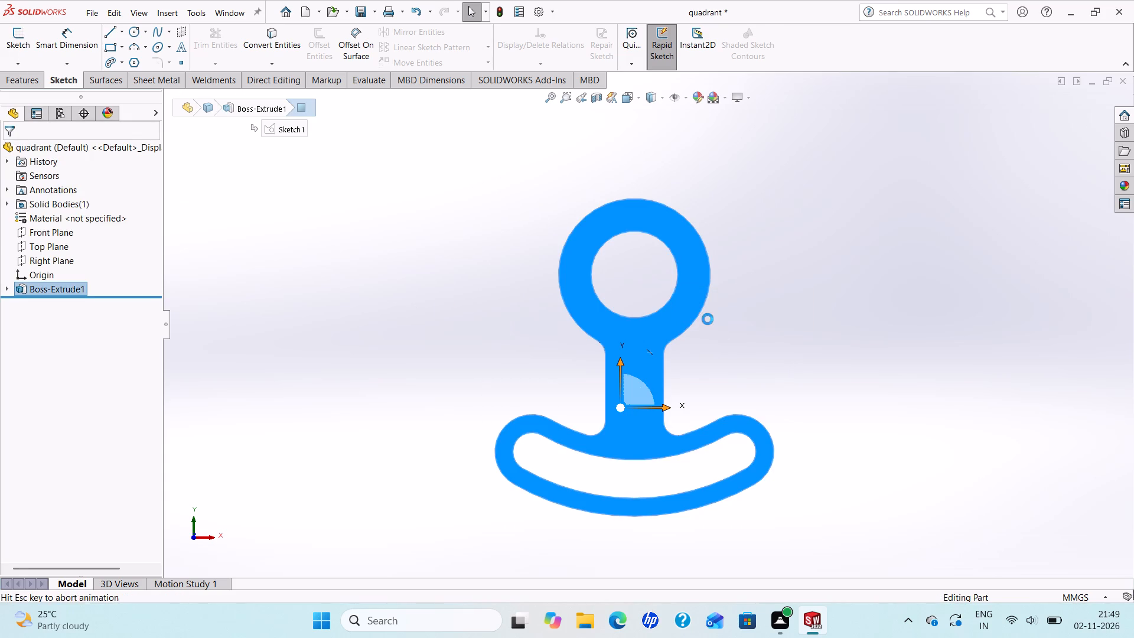
Sketch a circle centred on the origin between the flange's bore and outer edge, and set its diameter to 74 mm.
{"action": "scroll", "coordinate": [702, 323], "scroll_direction": "up", "scroll_amount": 3}
{"action": "scroll", "coordinate": [713, 300], "scroll_direction": "down", "scroll_amount": 1}
{"action": "scroll", "coordinate": [708, 297], "scroll_direction": "up", "scroll_amount": 1}
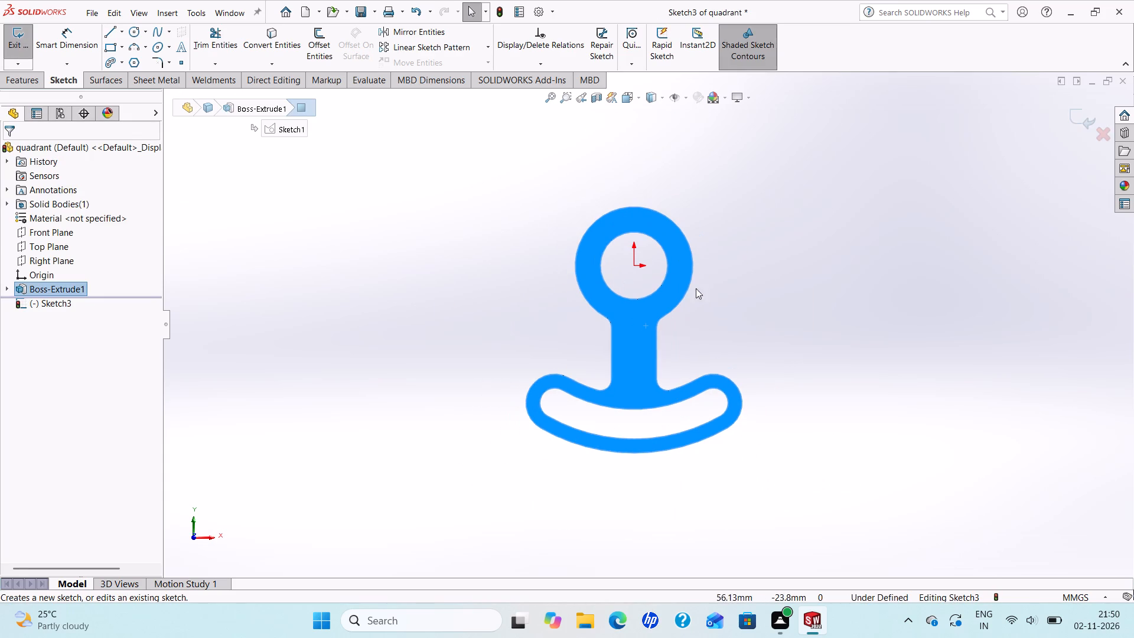
{"action": "left_click", "coordinate": [131, 31]}
{"action": "scroll", "coordinate": [609, 285], "scroll_direction": "down", "scroll_amount": 2}
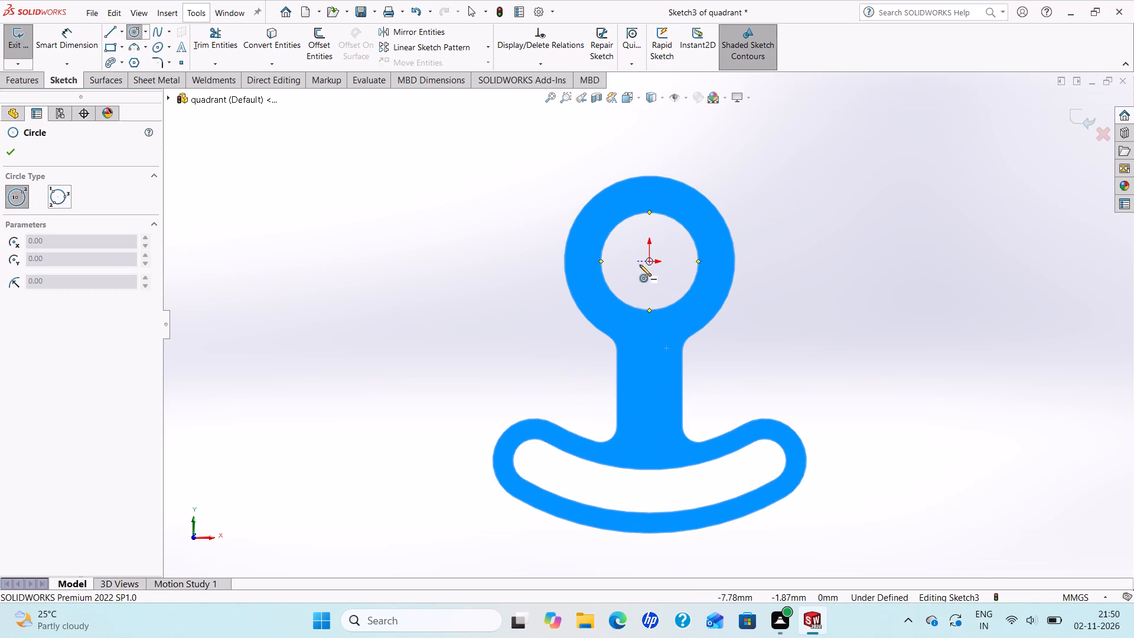
{"action": "left_click", "coordinate": [648, 264]}
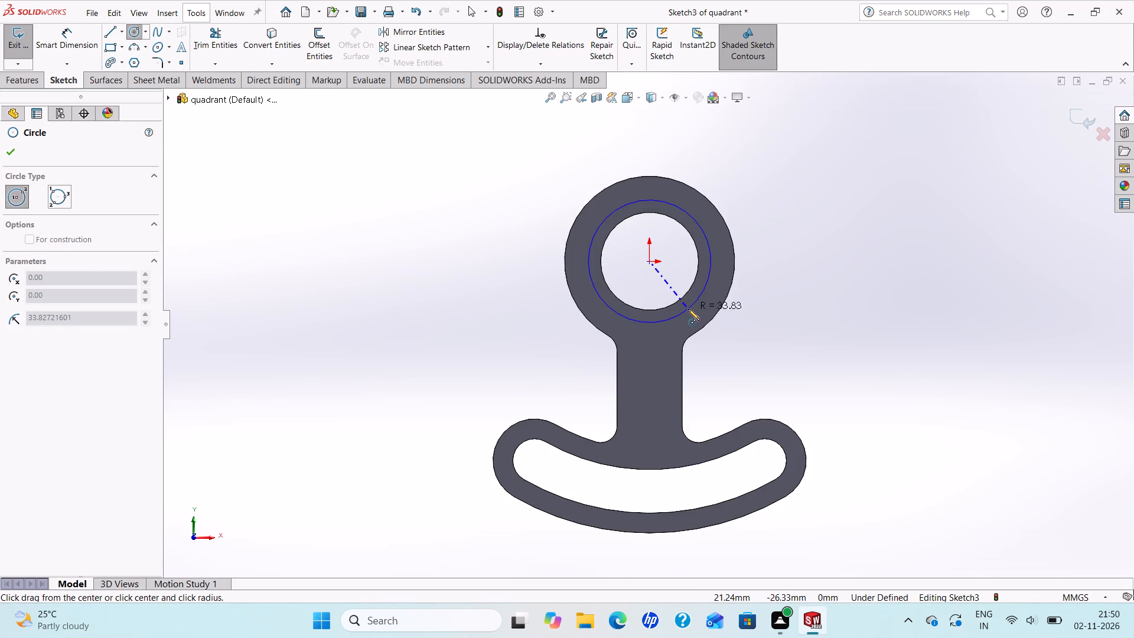
{"action": "left_click", "coordinate": [690, 313]}
{"action": "right_click", "coordinate": [690, 313]}
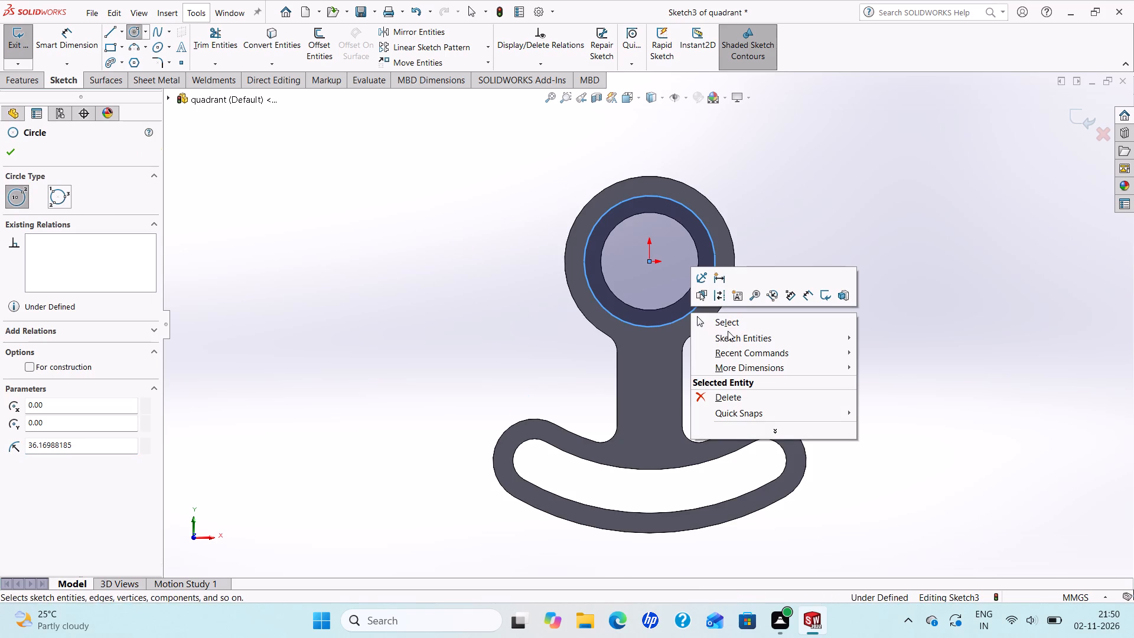
{"action": "left_click", "coordinate": [728, 321]}
{"action": "left_click", "coordinate": [58, 38]}
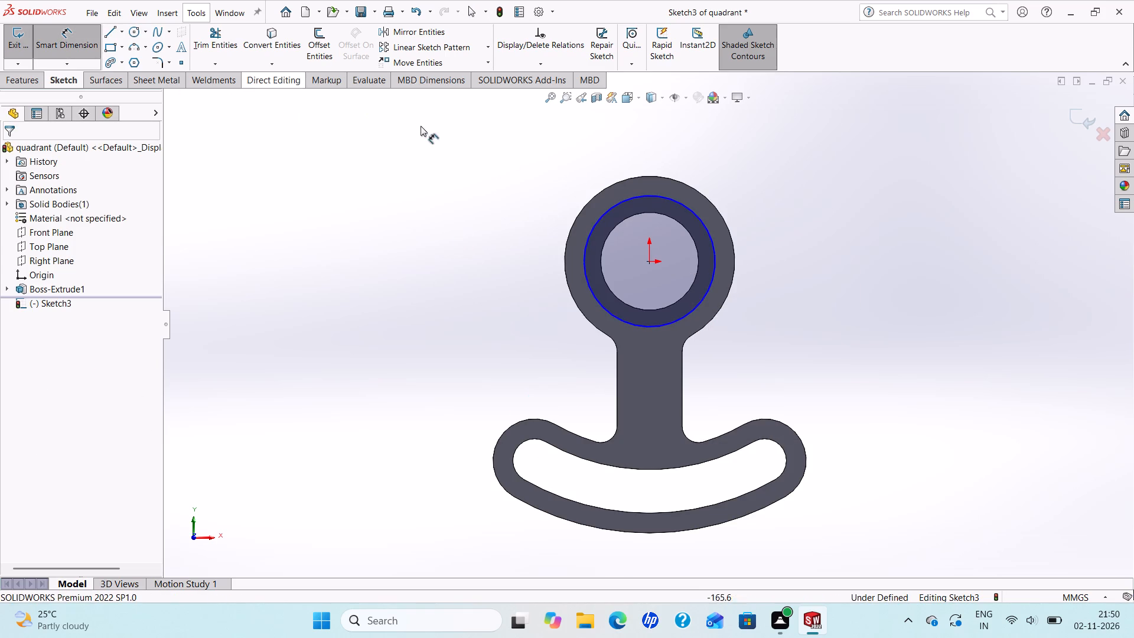
{"action": "left_click", "coordinate": [685, 206]}
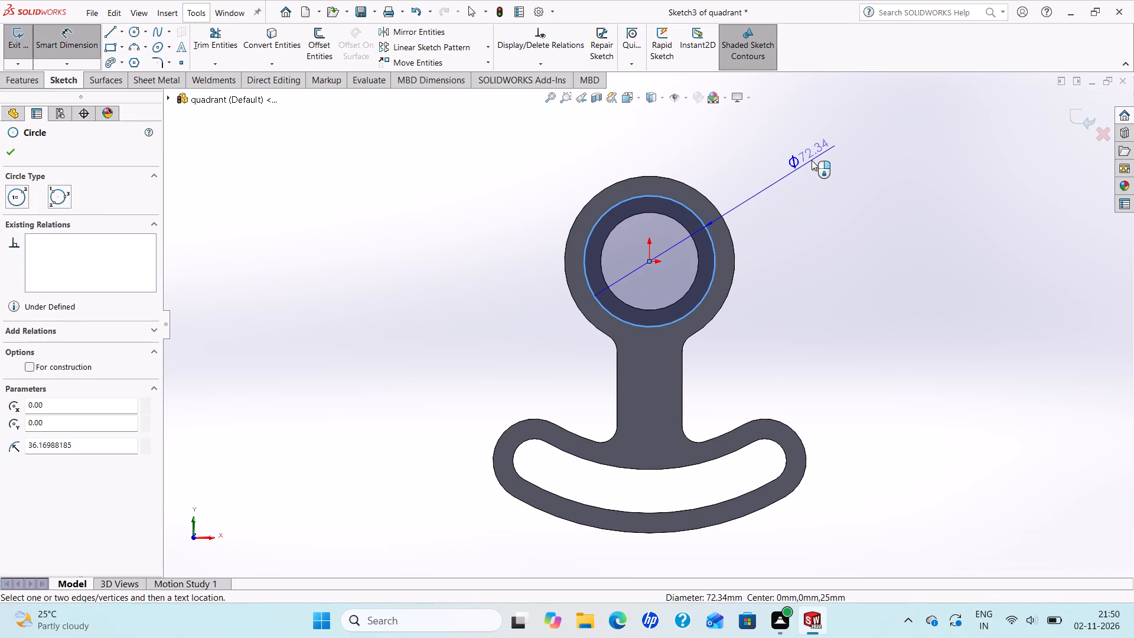
{"action": "left_click", "coordinate": [812, 160]}
{"action": "type", "text": "74"}
{"action": "key", "text": "Return"}
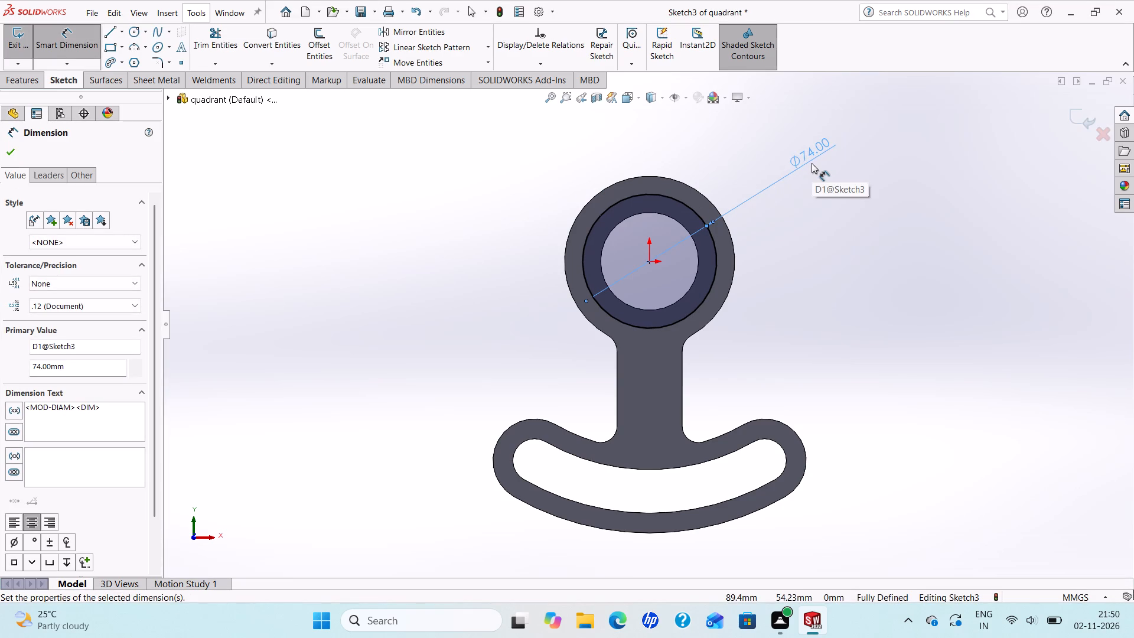
{"action": "left_click", "coordinate": [3, 146]}
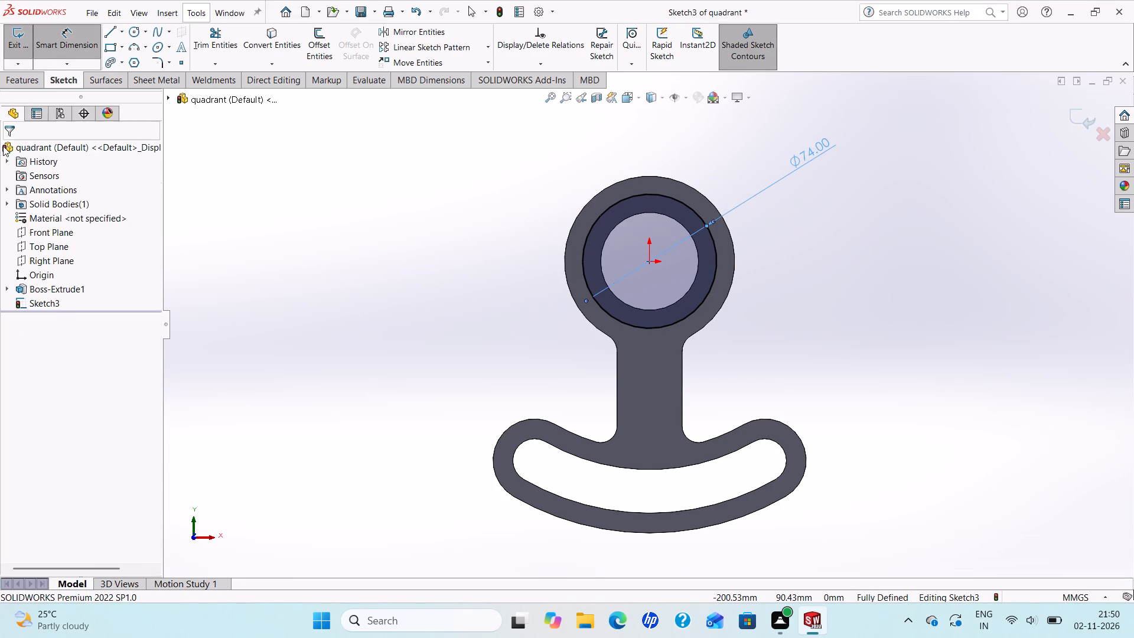
Convert the 74 mm circle to construction geometry as the bolt holes' pitch circle.
{"action": "left_click", "coordinate": [612, 204]}
{"action": "left_click", "coordinate": [31, 323]}
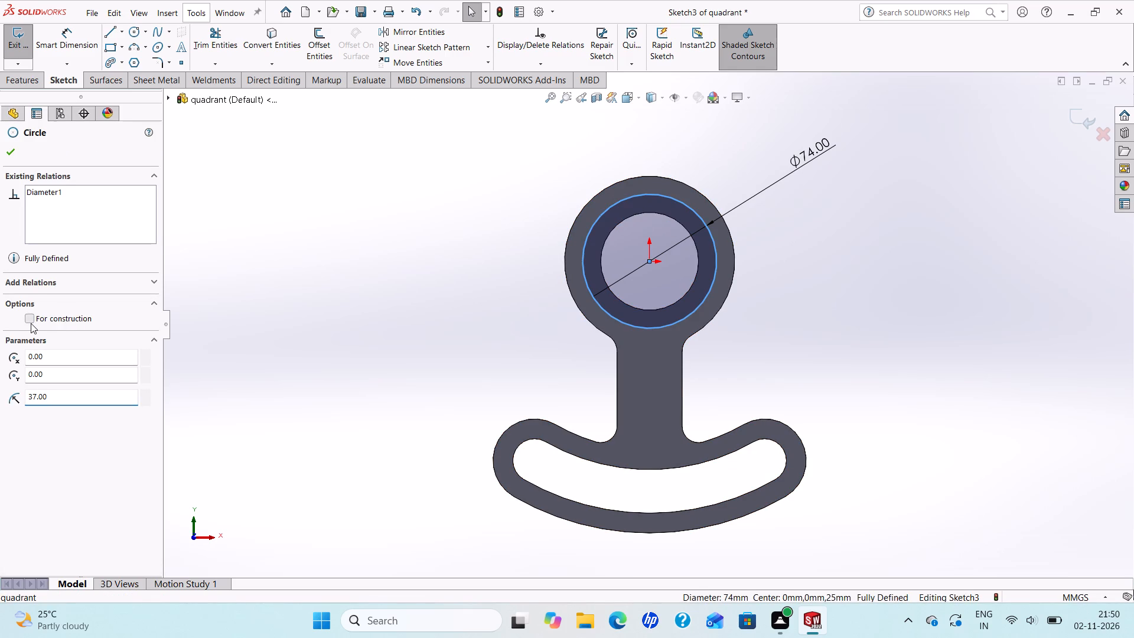
{"action": "left_click", "coordinate": [6, 149]}
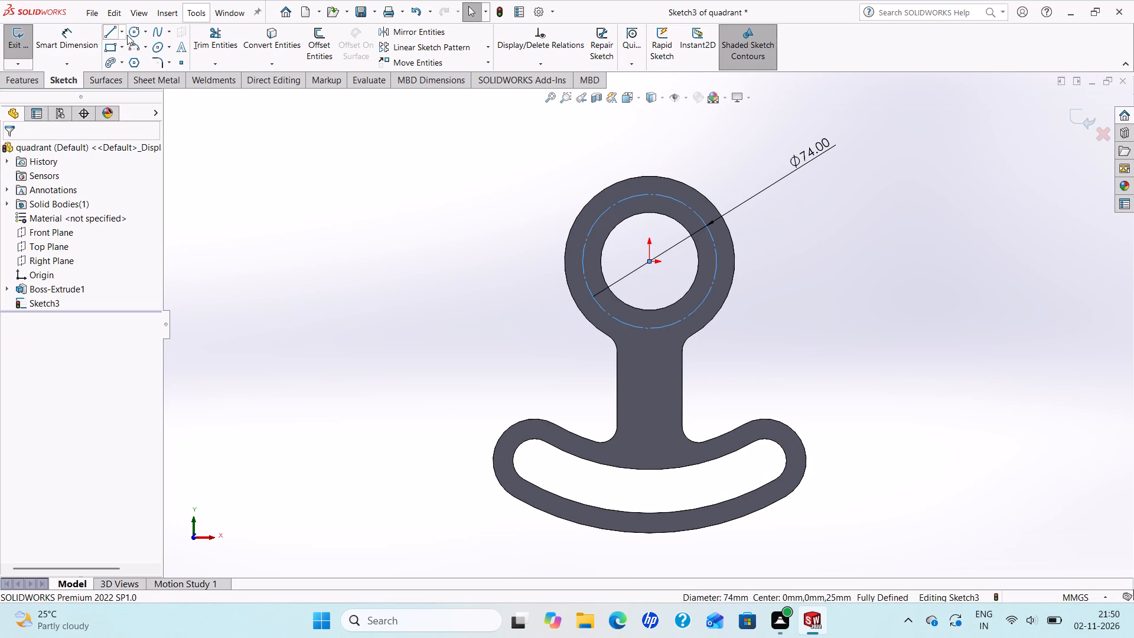
Sketch a bolt hole circle centred on the pitch circle's leftmost quadrant point and set its diameter to 12 mm.
{"action": "left_click", "coordinate": [133, 25]}
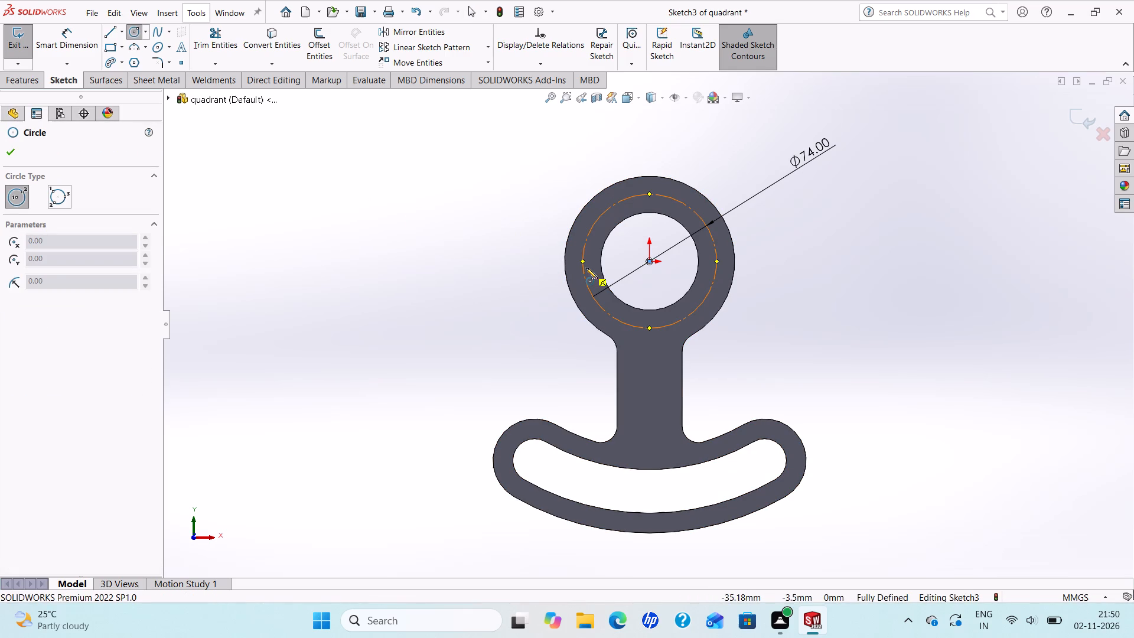
{"action": "left_click", "coordinate": [584, 265]}
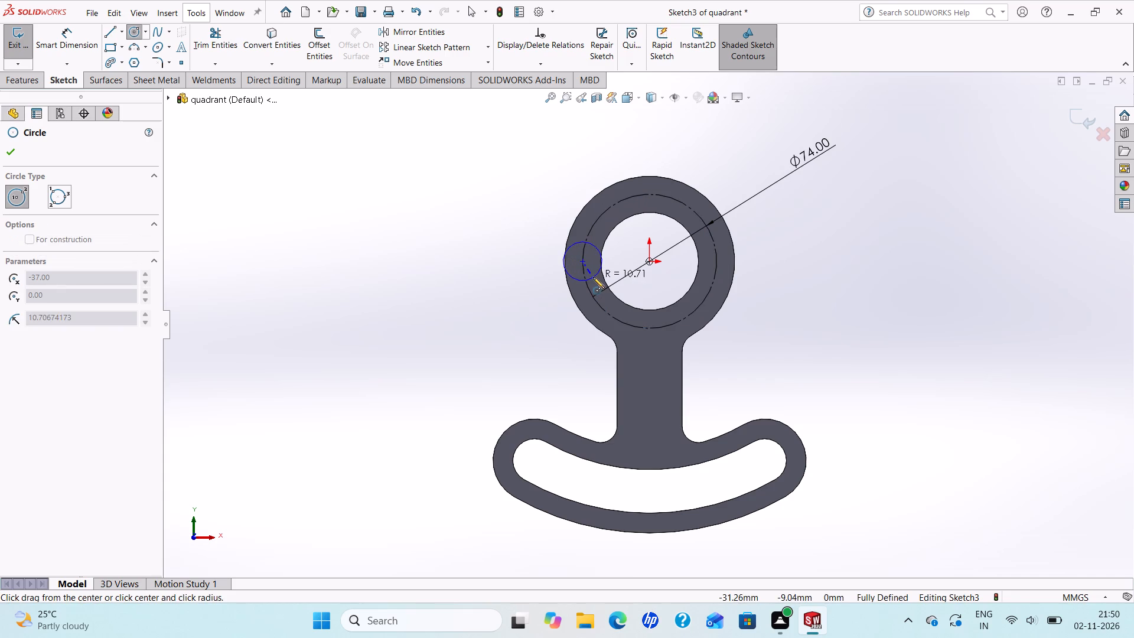
{"action": "left_click", "coordinate": [591, 275]}
{"action": "right_click", "coordinate": [591, 274]}
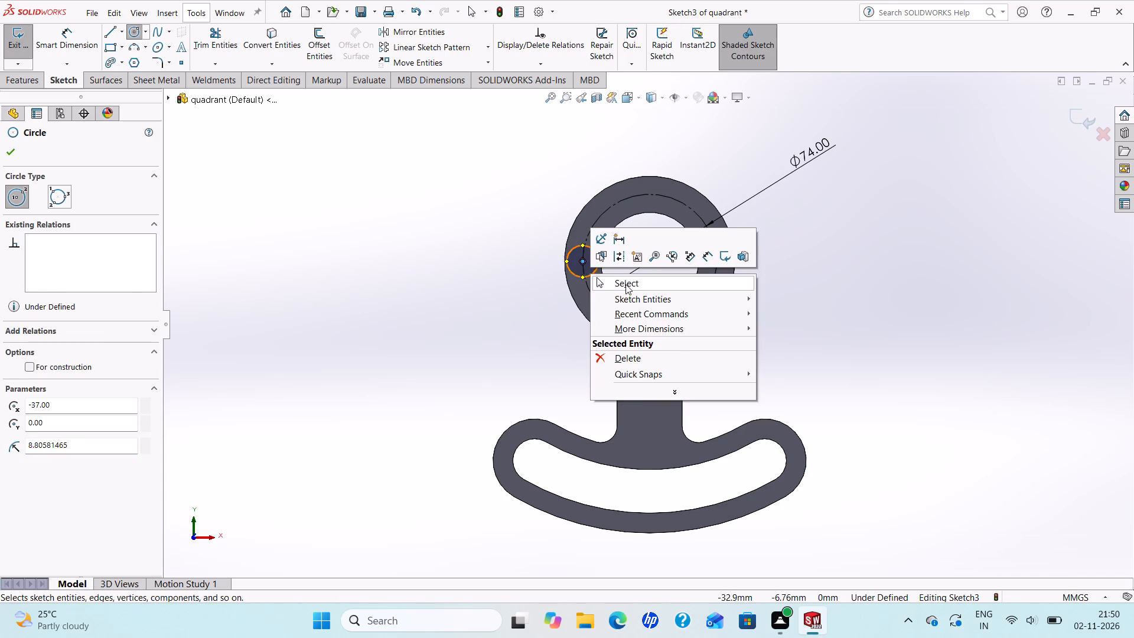
{"action": "left_click", "coordinate": [625, 284]}
{"action": "left_click", "coordinate": [71, 30]}
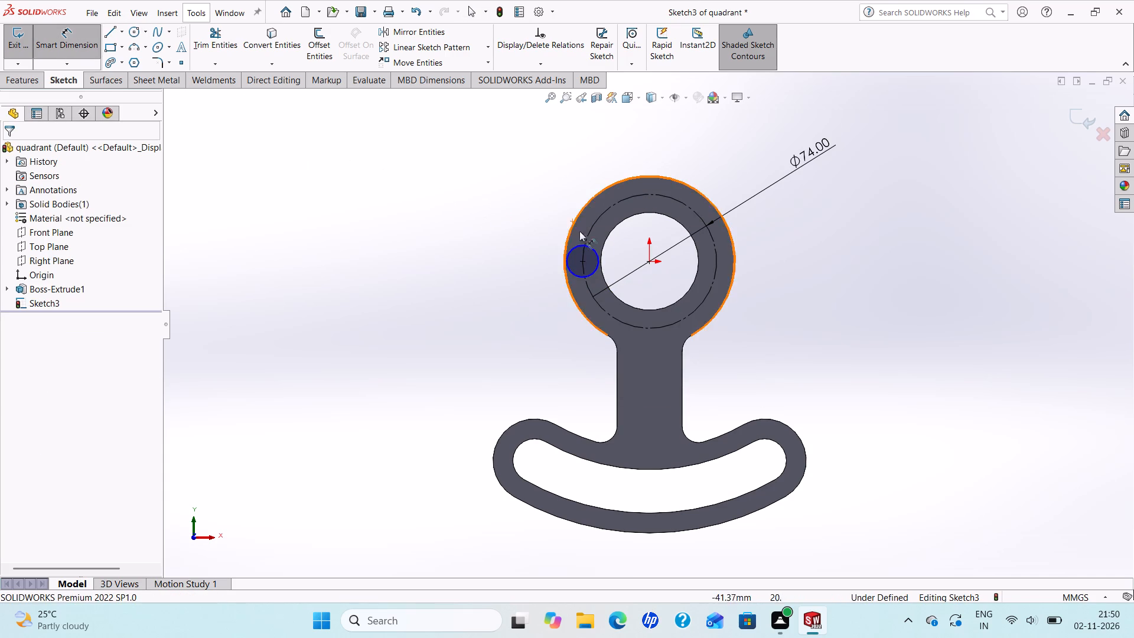
{"action": "left_click", "coordinate": [581, 242]}
{"action": "left_click", "coordinate": [469, 201]}
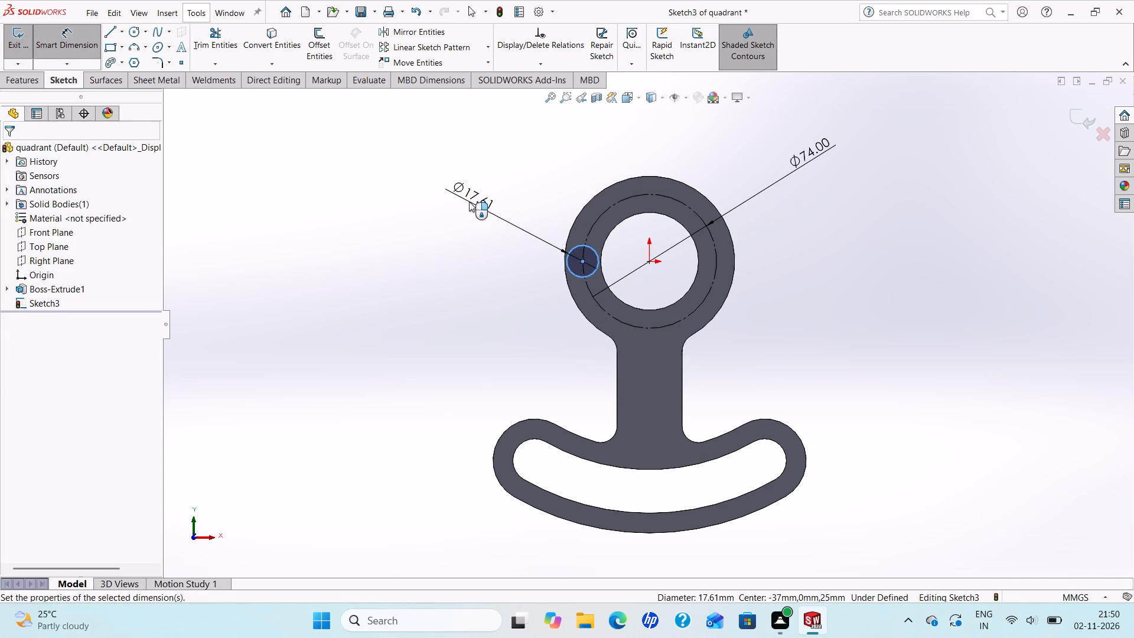
{"action": "type", "text": "12"}
{"action": "key", "text": "Return"}
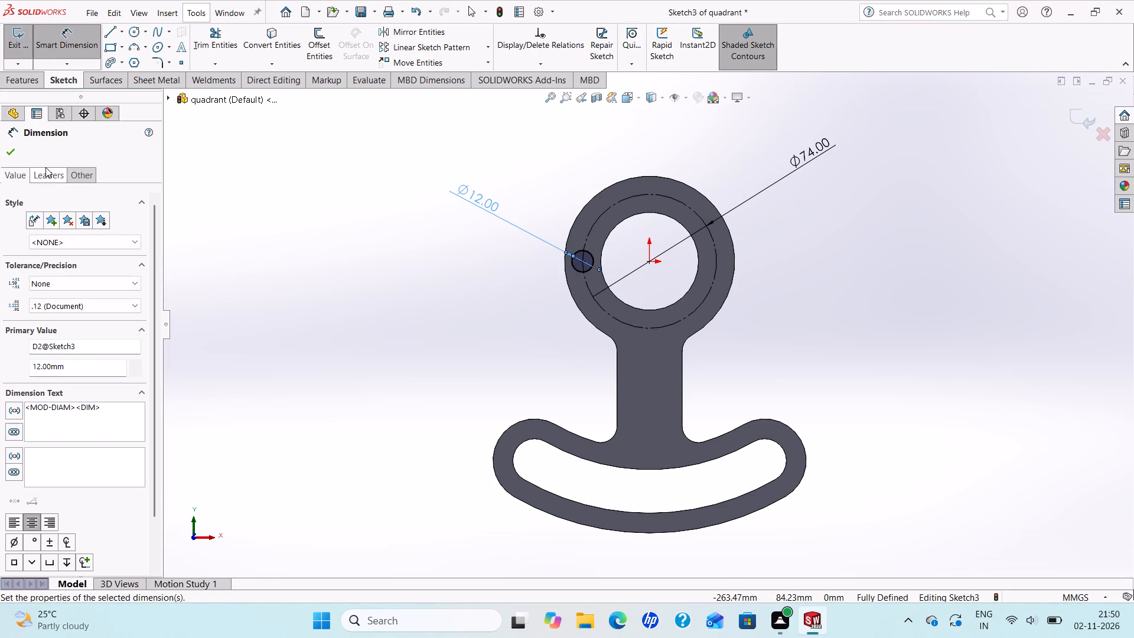
{"action": "left_click", "coordinate": [15, 154]}
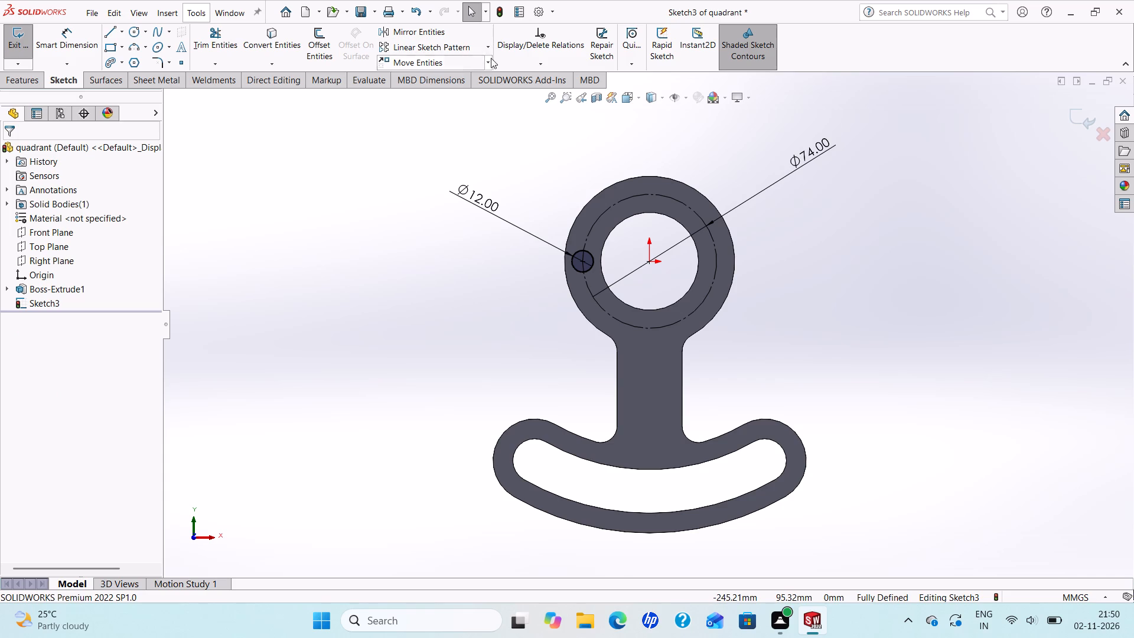
Create a circular sketch pattern of the 12 mm circle about the origin, with 6 equally spaced instances over 360 degrees.
{"action": "left_click", "coordinate": [490, 51]}
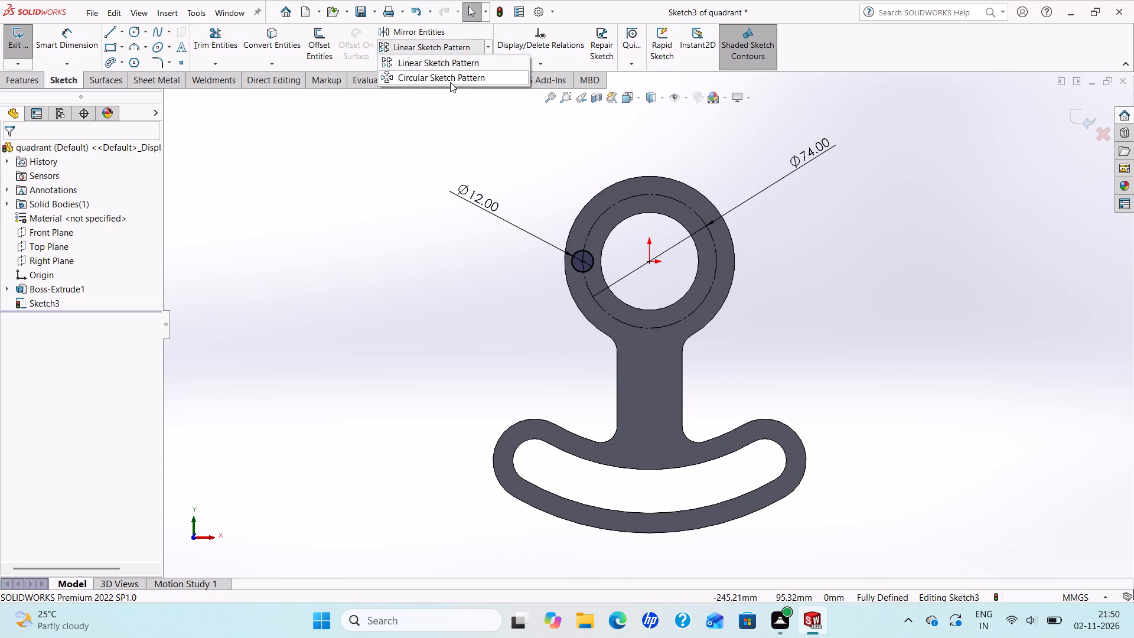
{"action": "left_click", "coordinate": [449, 79]}
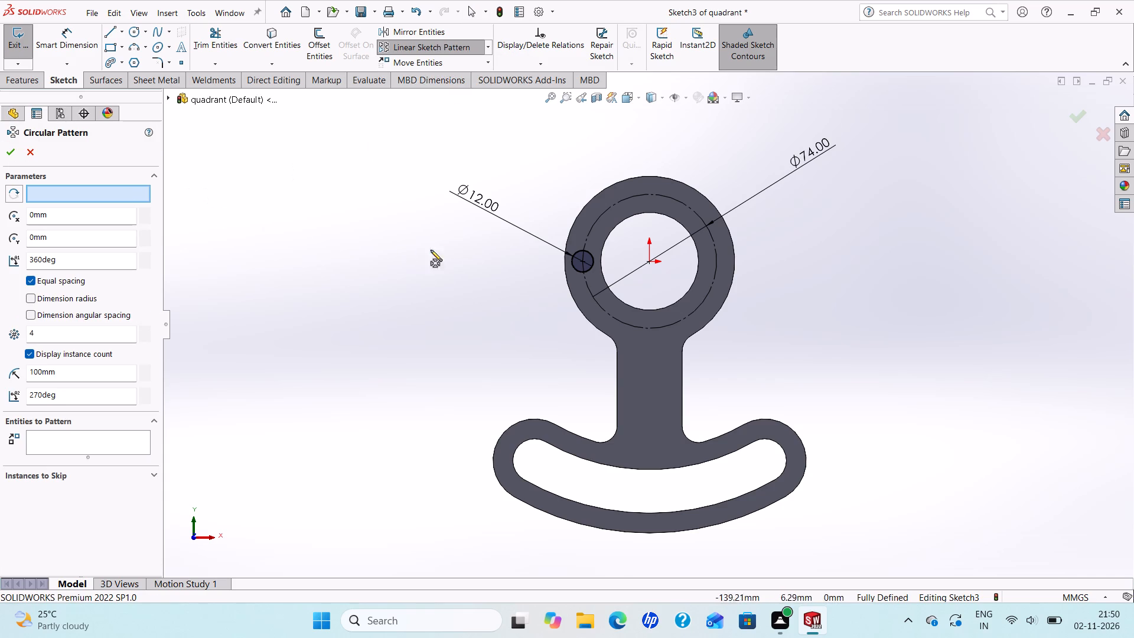
{"action": "left_click", "coordinate": [82, 190]}
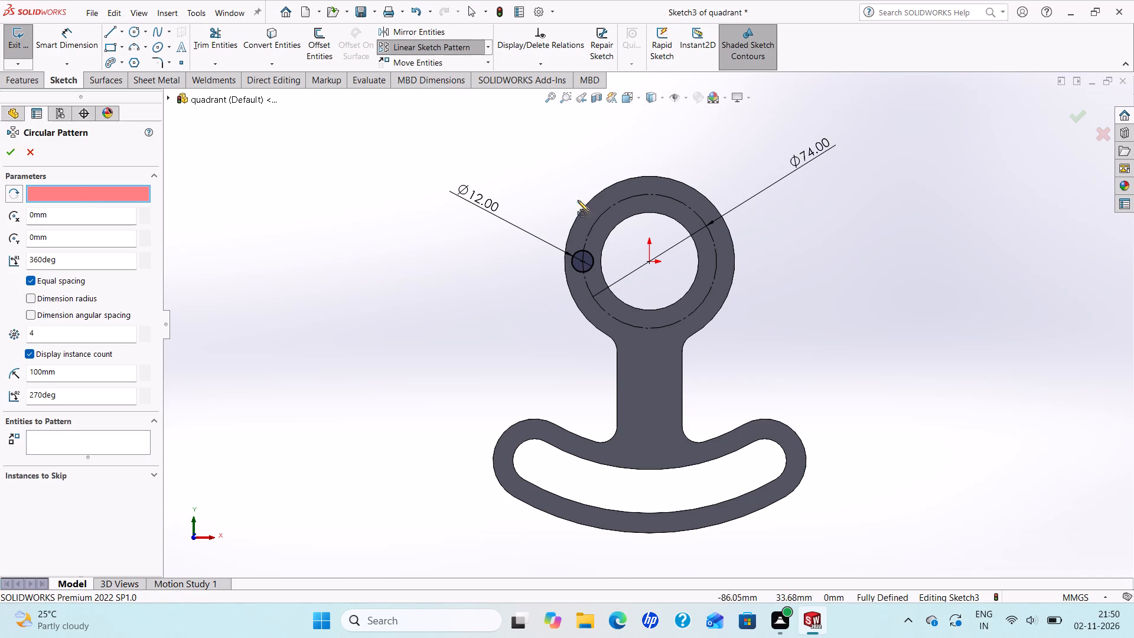
{"action": "left_click", "coordinate": [604, 214]}
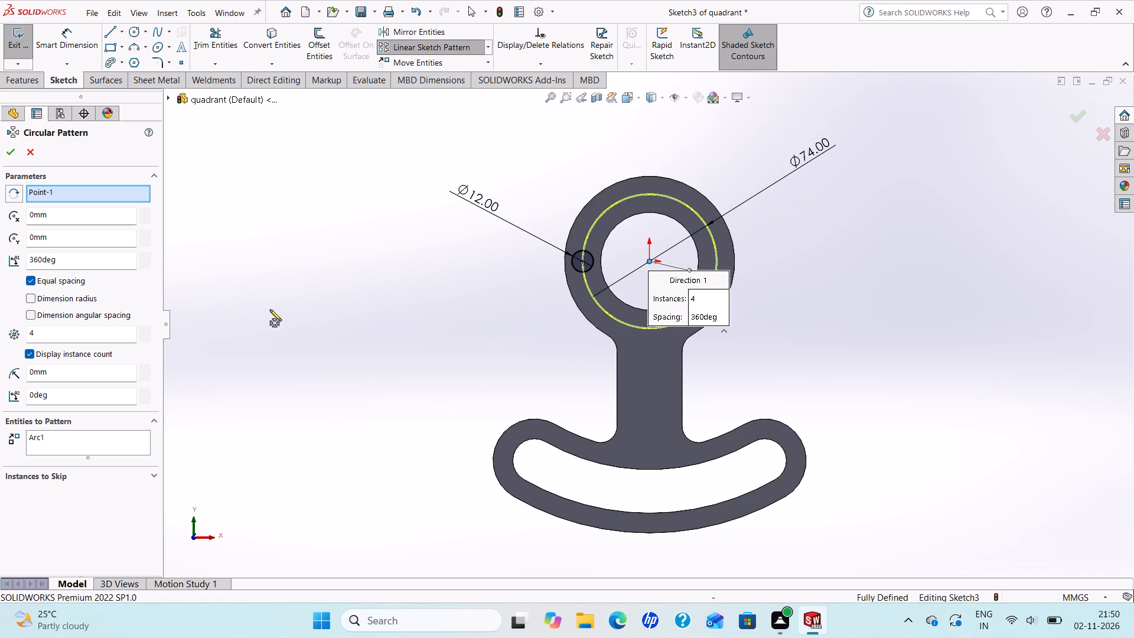
{"action": "right_click", "coordinate": [58, 192]}
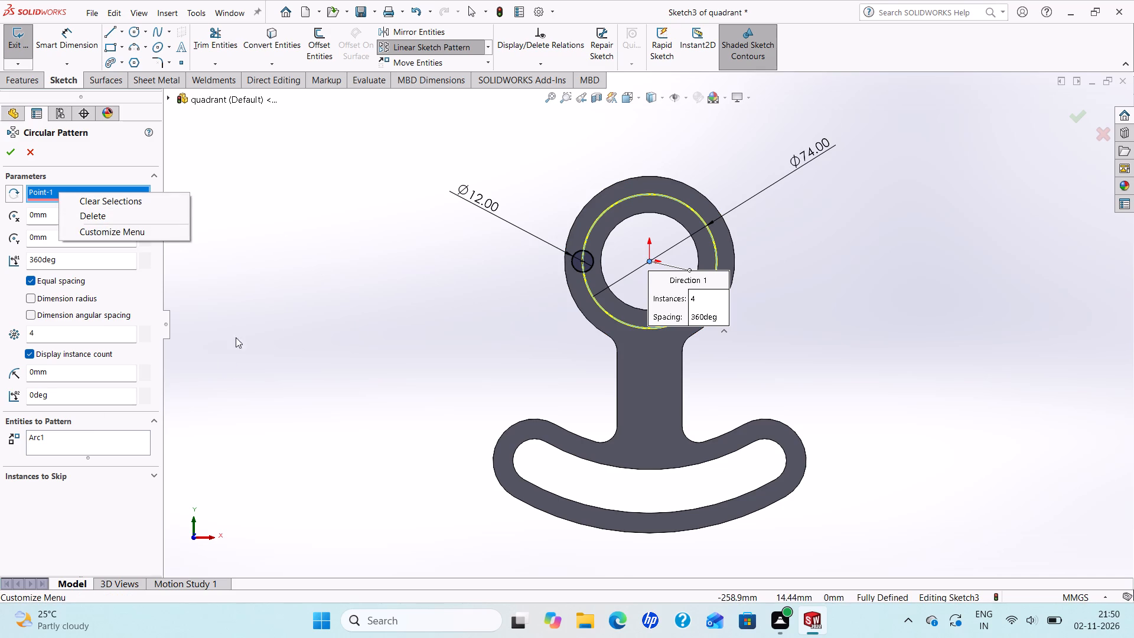
{"action": "left_click", "coordinate": [96, 446]}
{"action": "right_click", "coordinate": [65, 434]}
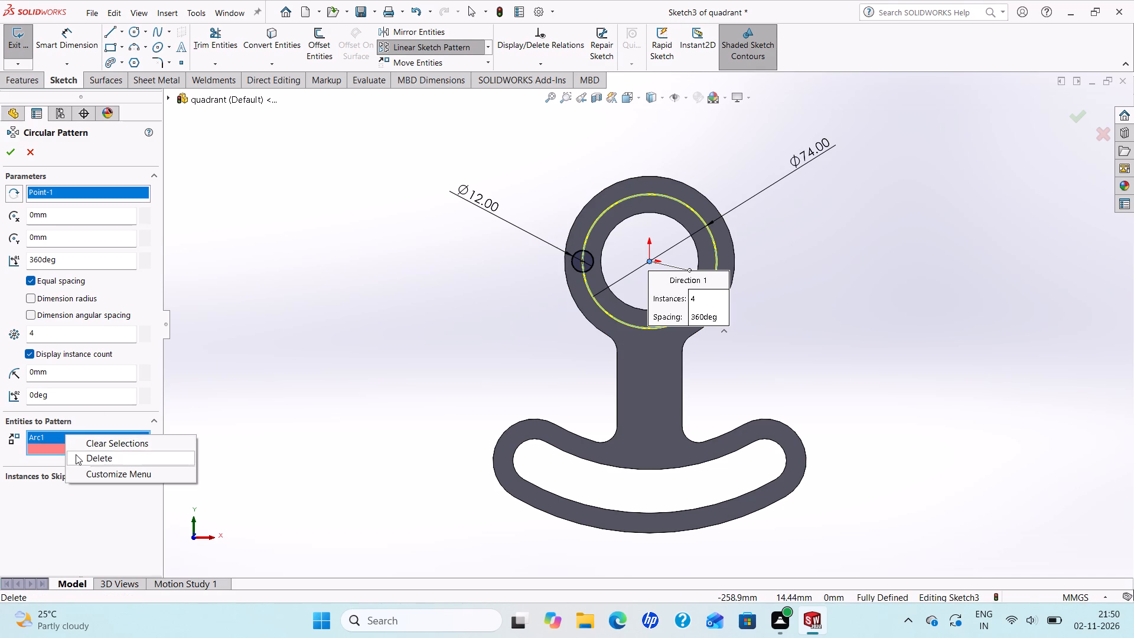
{"action": "left_click", "coordinate": [76, 455]}
{"action": "left_click", "coordinate": [573, 268]}
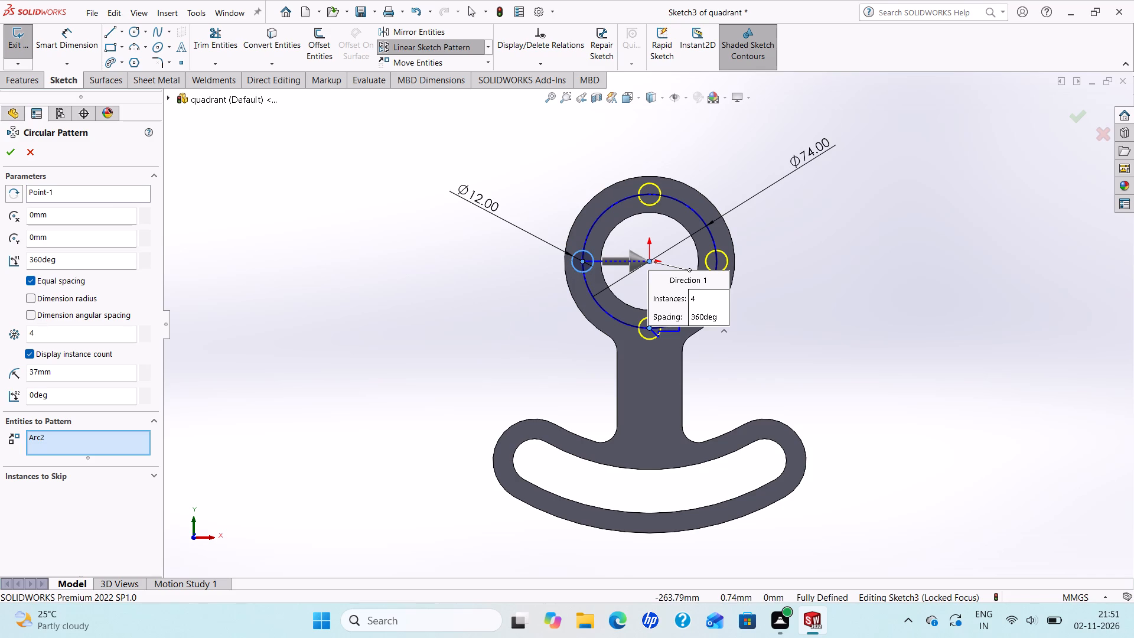
{"action": "left_click_drag", "start_coordinate": [38, 333], "coordinate": [0, 324]}
{"action": "key", "text": "6"}
{"action": "key", "text": "Return"}
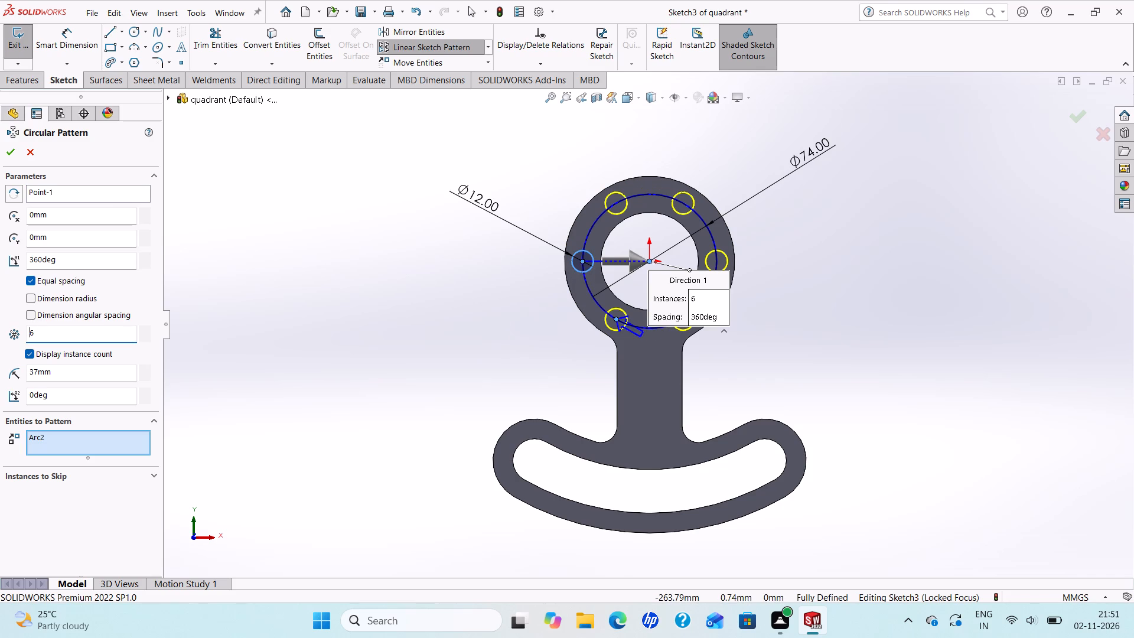
{"action": "left_click", "coordinate": [5, 144]}
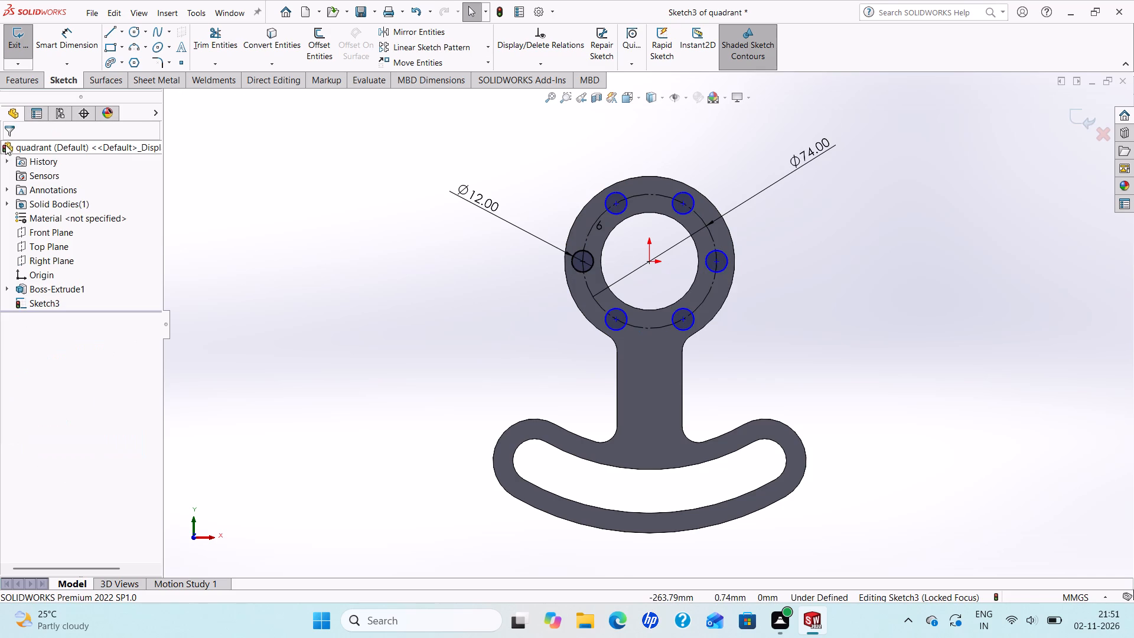
Dimension the aligned centre-to-centre distance between the leftmost bolt hole circle and the adjacent upper-left one.
{"action": "left_click", "coordinate": [63, 41]}
{"action": "scroll", "coordinate": [563, 256], "scroll_direction": "down", "scroll_amount": 2}
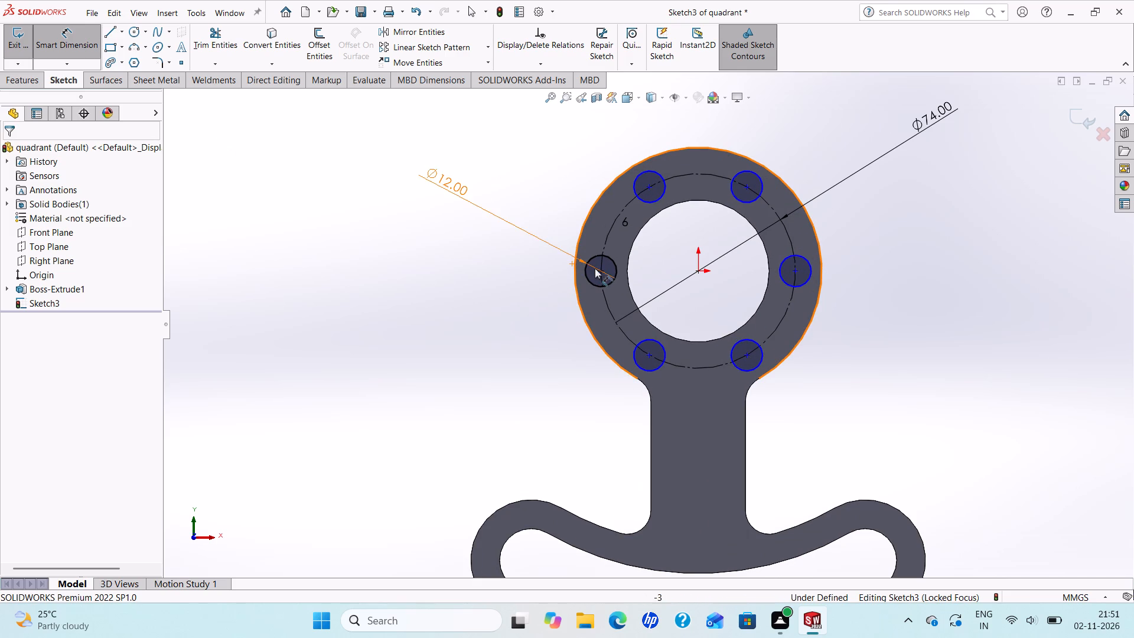
{"action": "left_click", "coordinate": [599, 271]}
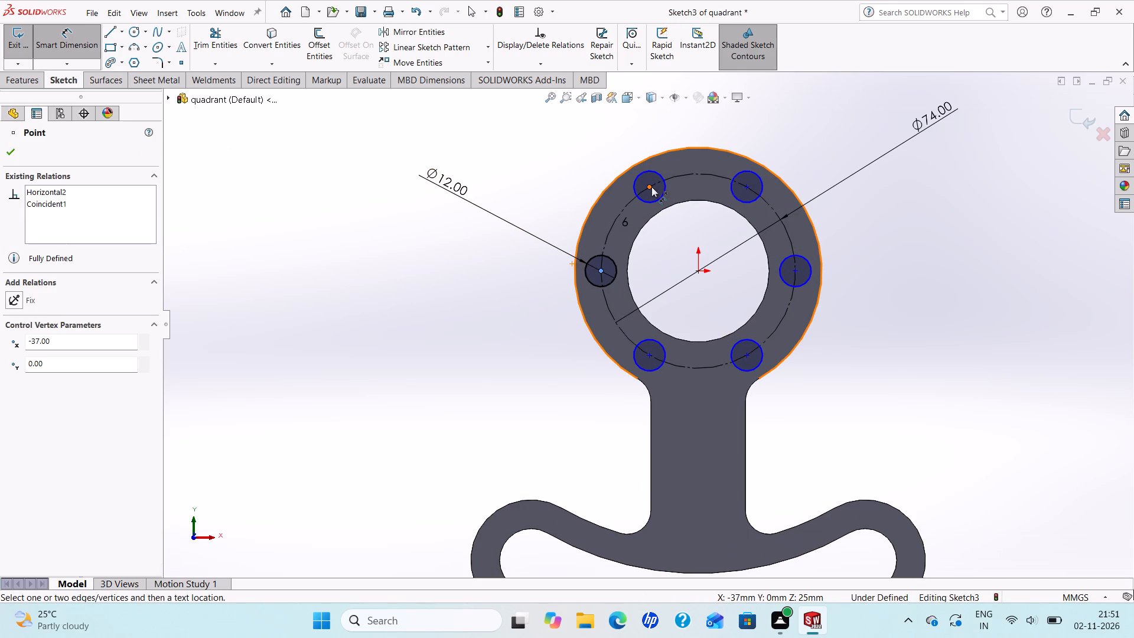
{"action": "left_click", "coordinate": [651, 187]}
{"action": "left_click", "coordinate": [561, 143]}
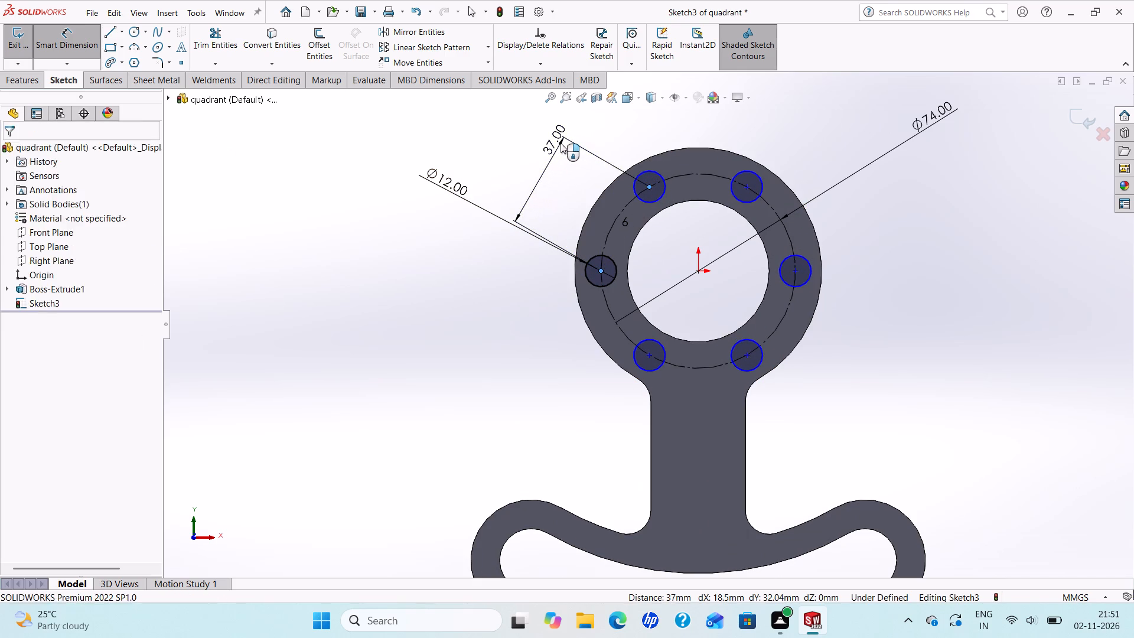
{"action": "left_click", "coordinate": [512, 131]}
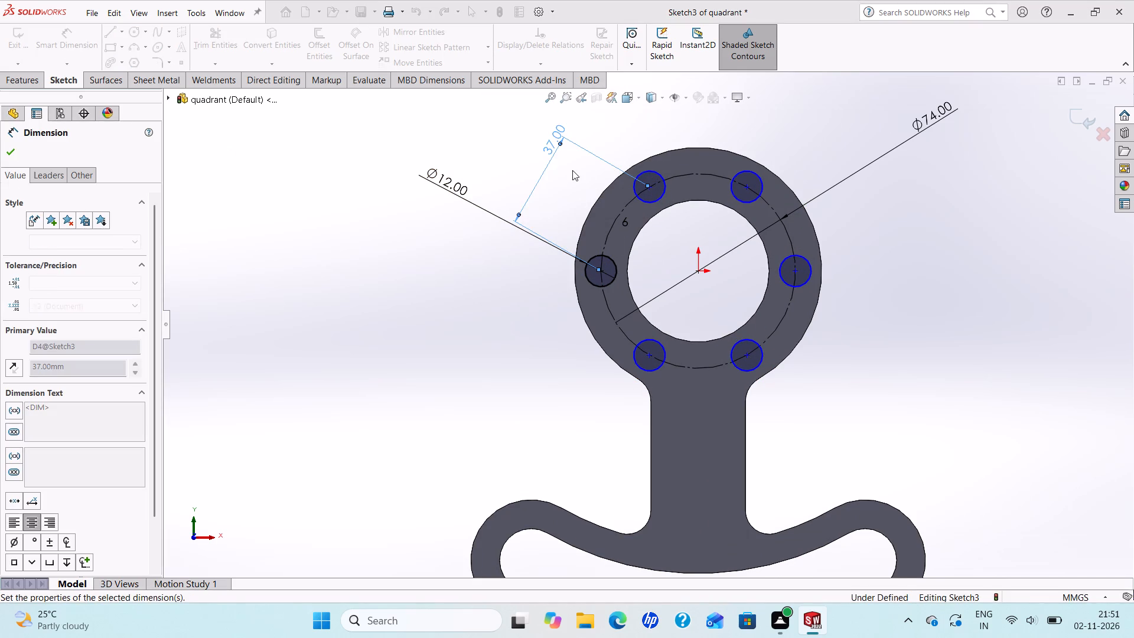
Dimension the vertical distance between the centres of the same two bolt hole circles, keeping the offered value, and finish dimensioning.
{"action": "scroll", "coordinate": [634, 226], "scroll_direction": "up", "scroll_amount": 2}
{"action": "scroll", "coordinate": [665, 252], "scroll_direction": "down", "scroll_amount": 1}
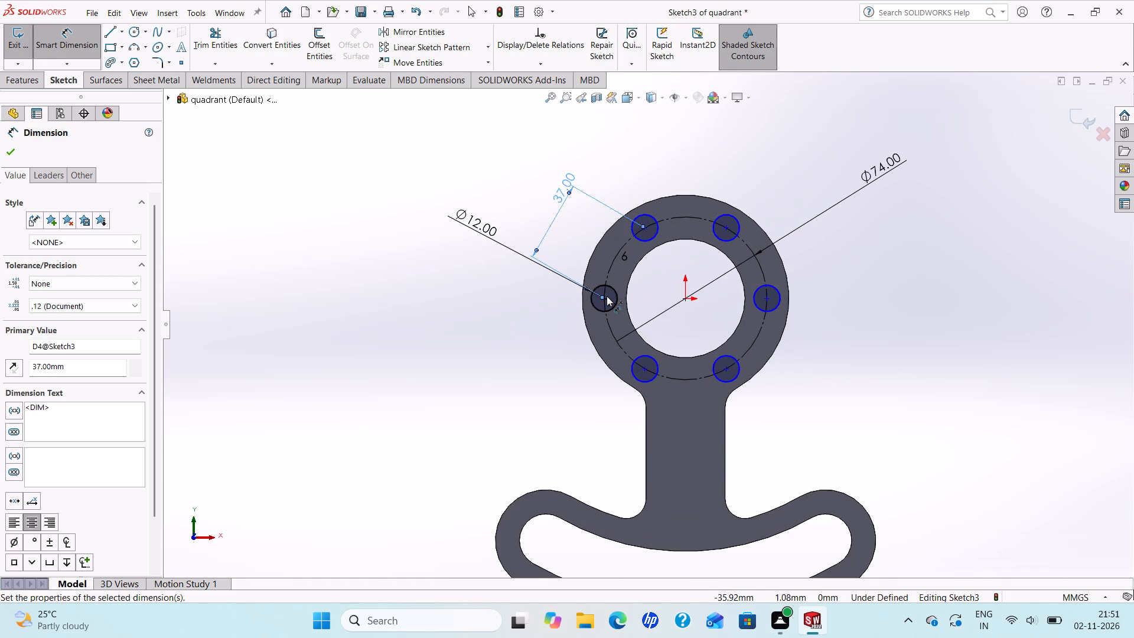
{"action": "left_click", "coordinate": [607, 296]}
{"action": "left_click", "coordinate": [647, 229]}
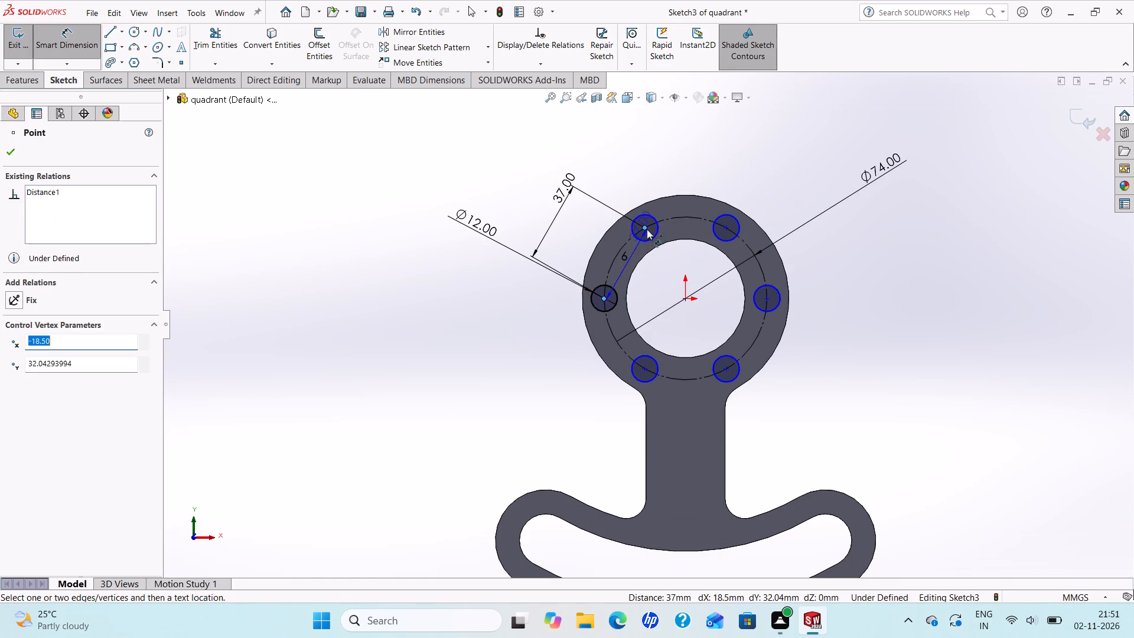
{"action": "left_click", "coordinate": [663, 292]}
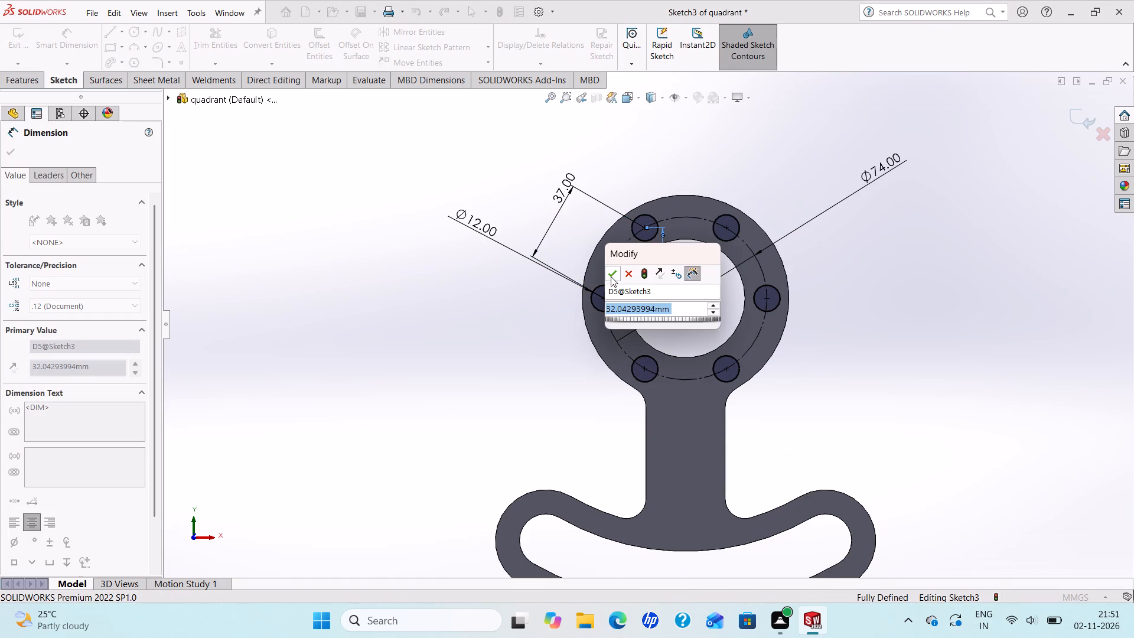
{"action": "left_click", "coordinate": [611, 276]}
{"action": "scroll", "coordinate": [654, 288], "scroll_direction": "up", "scroll_amount": 1}
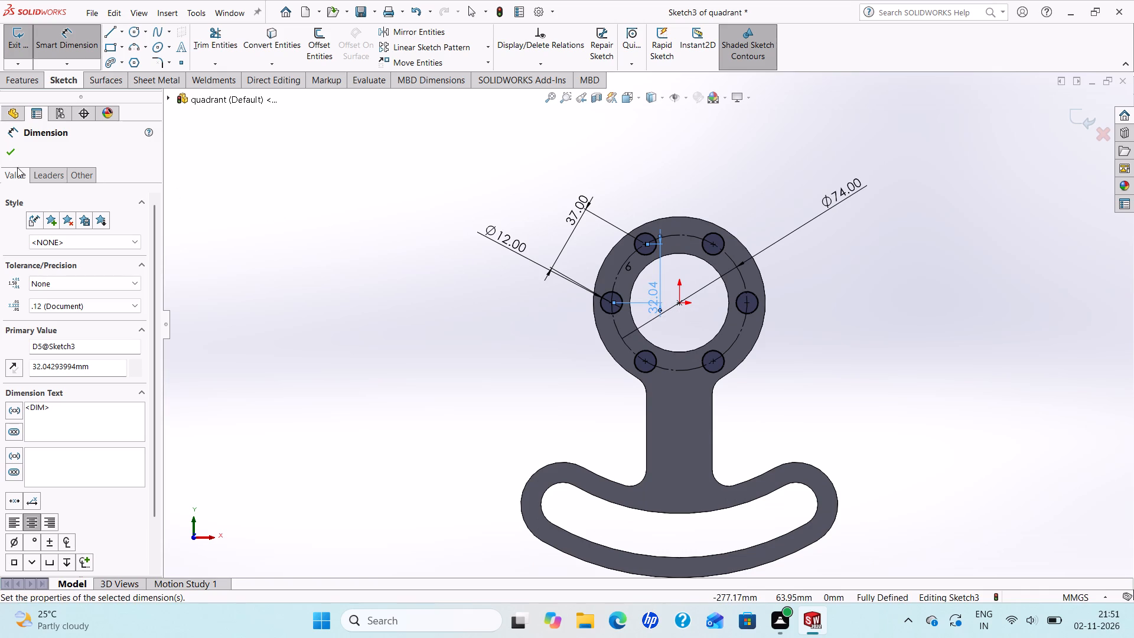
{"action": "left_click", "coordinate": [15, 159]}
Cut-extrude the six patterned circles Through All to make the flange's bolt holes.
{"action": "scroll", "coordinate": [663, 427], "scroll_direction": "up", "scroll_amount": 2}
{"action": "scroll", "coordinate": [663, 427], "scroll_direction": "down", "scroll_amount": 1}
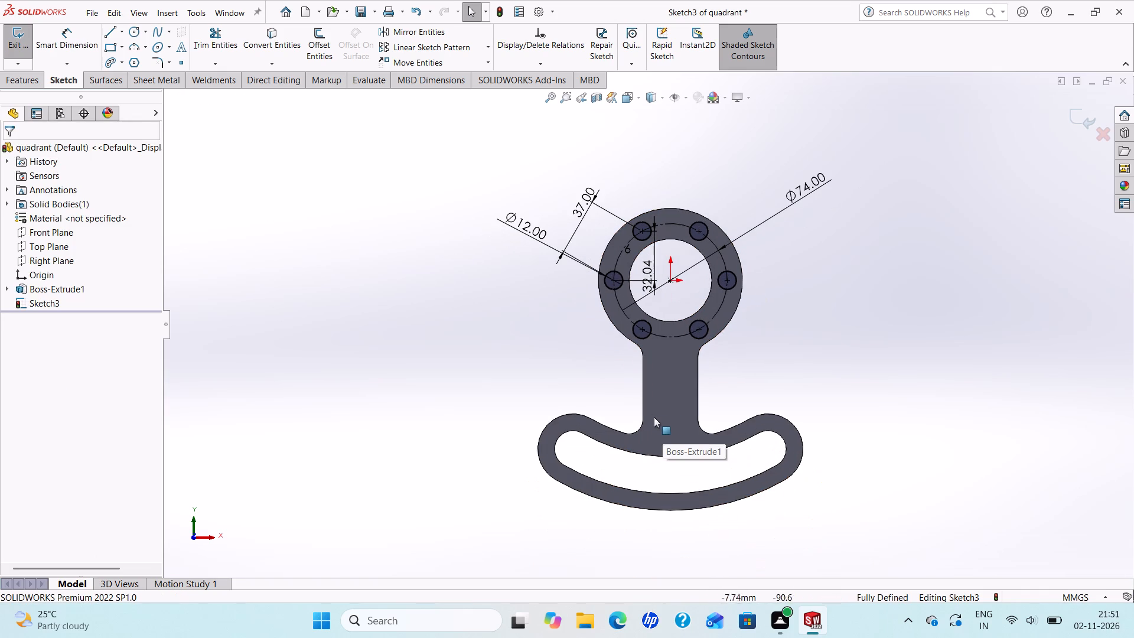
{"action": "left_click", "coordinate": [8, 79]}
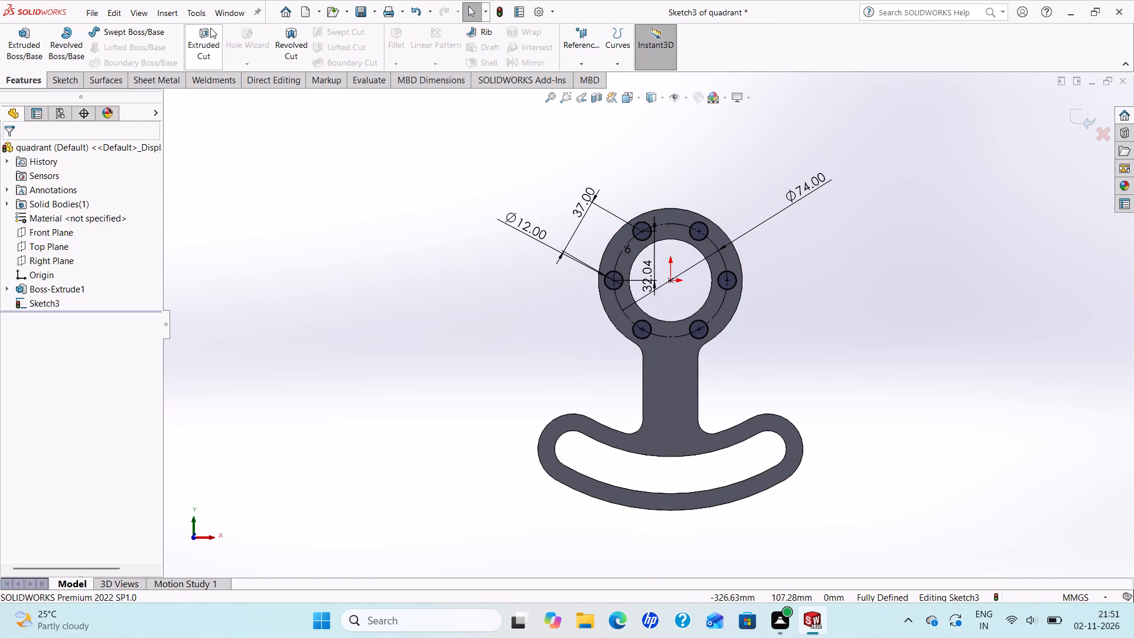
{"action": "left_click", "coordinate": [208, 28]}
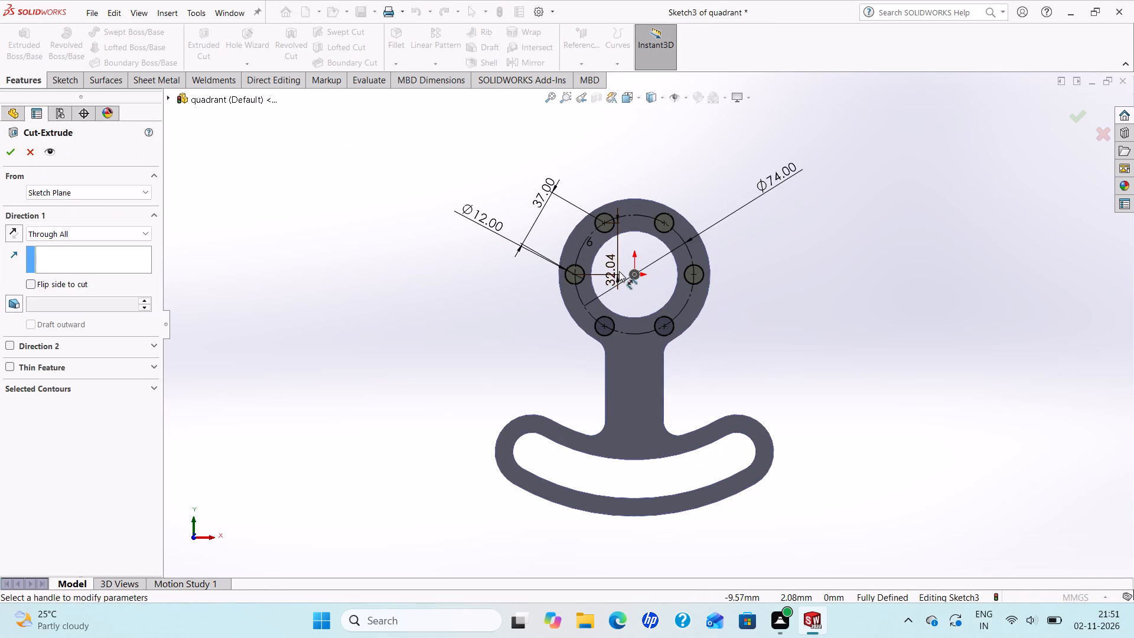
{"action": "left_click", "coordinate": [4, 146]}
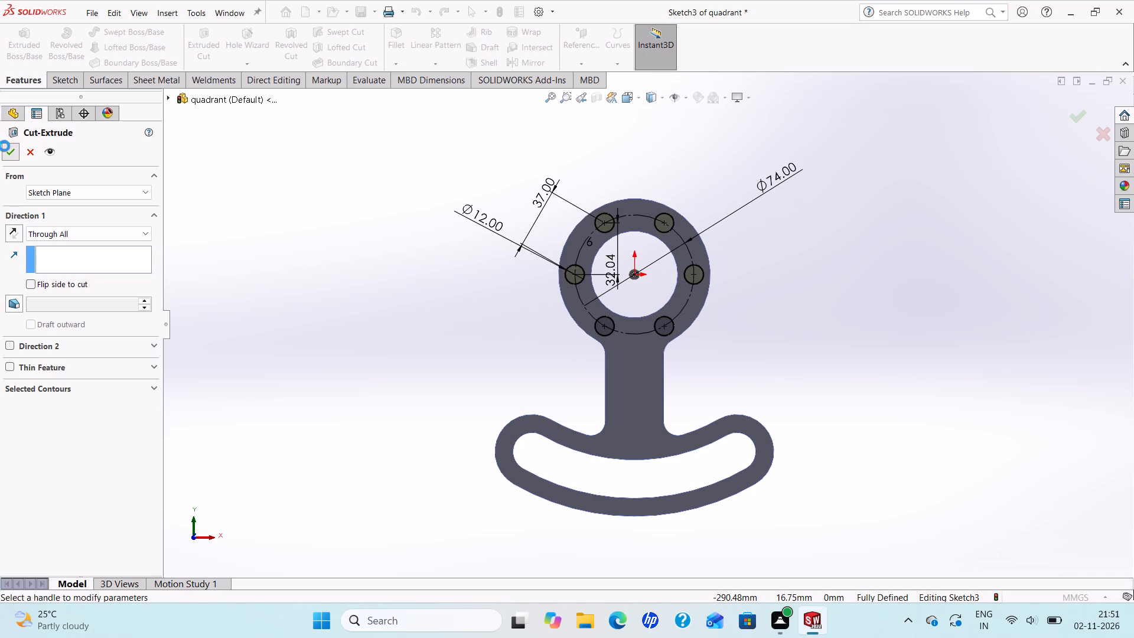
{"action": "key", "text": "Escape"}
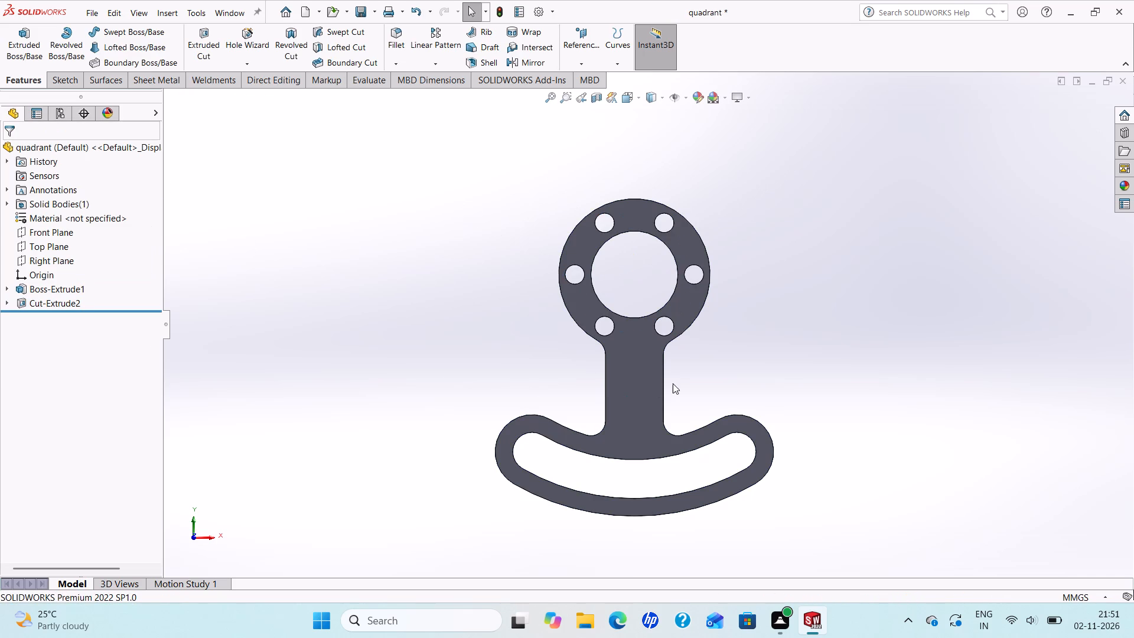
Start a sketch text from the front edge of the curved slot's upper arc.
{"action": "middle_click_drag", "start_coordinate": [673, 383], "coordinate": [636, 367]}
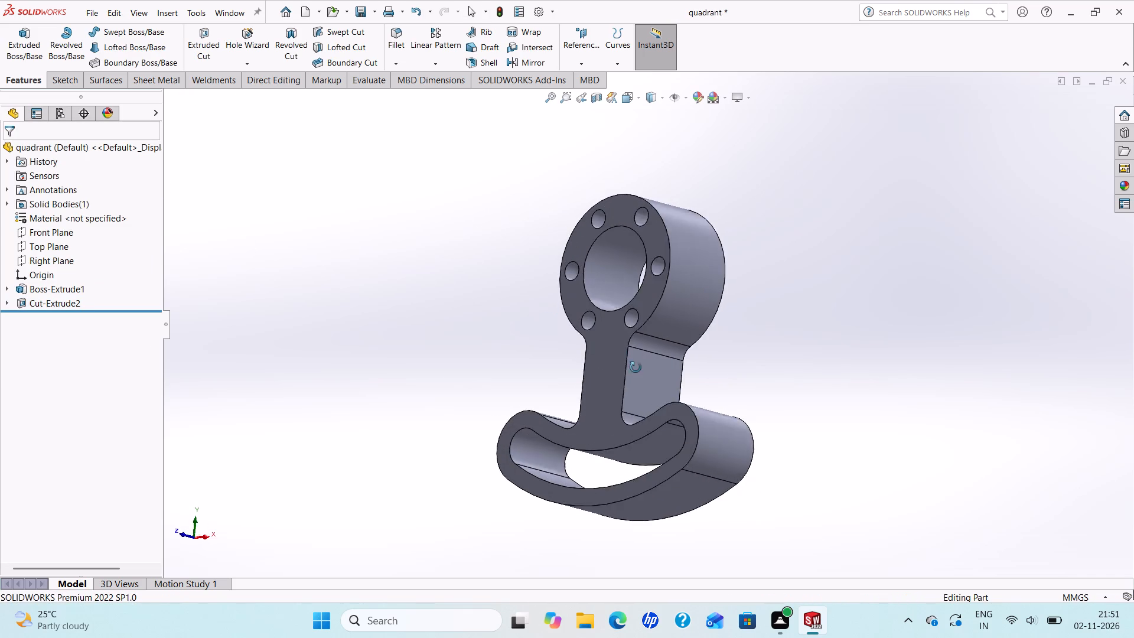
{"action": "middle_click_drag", "start_coordinate": [636, 367], "coordinate": [639, 370]}
{"action": "scroll", "coordinate": [639, 370], "scroll_direction": "up", "scroll_amount": 2}
{"action": "middle_click_drag", "start_coordinate": [641, 372], "coordinate": [652, 380]}
{"action": "scroll", "coordinate": [652, 380], "scroll_direction": "down", "scroll_amount": 1}
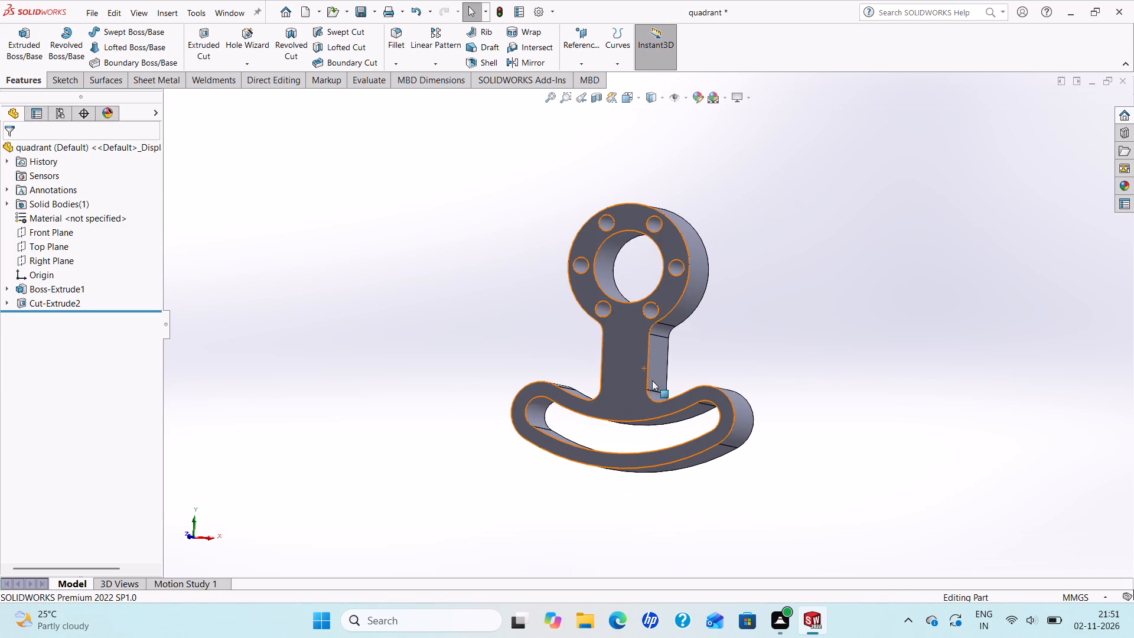
{"action": "middle_click_drag", "start_coordinate": [635, 418], "coordinate": [653, 424]}
{"action": "scroll", "coordinate": [653, 424], "scroll_direction": "down", "scroll_amount": 1}
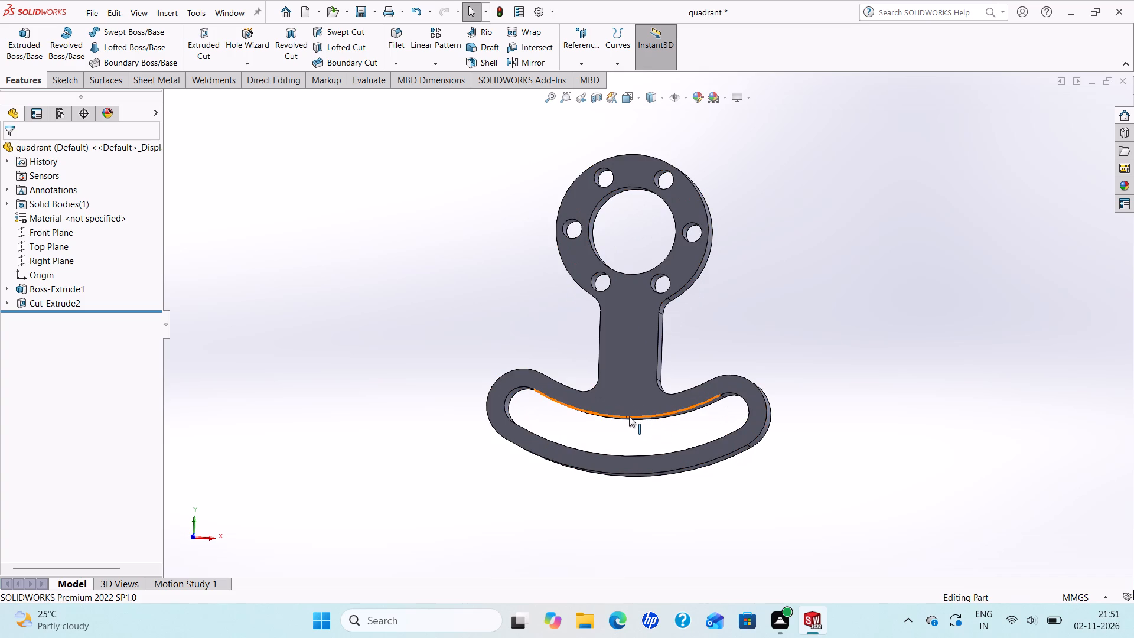
{"action": "left_click", "coordinate": [629, 416]}
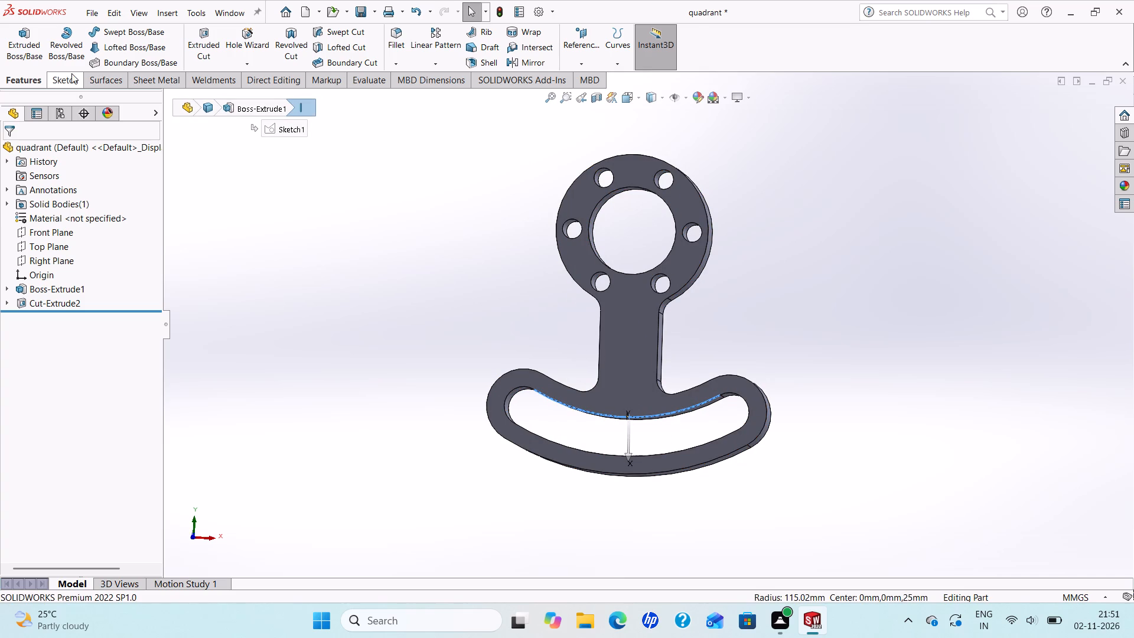
{"action": "left_click", "coordinate": [66, 74]}
{"action": "left_click", "coordinate": [182, 48]}
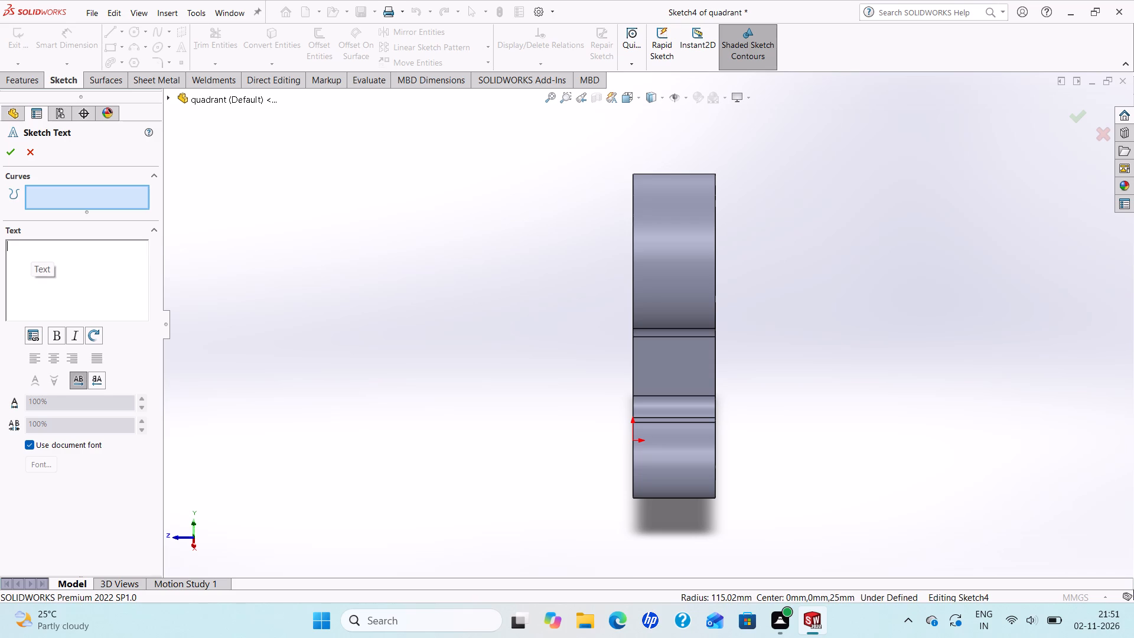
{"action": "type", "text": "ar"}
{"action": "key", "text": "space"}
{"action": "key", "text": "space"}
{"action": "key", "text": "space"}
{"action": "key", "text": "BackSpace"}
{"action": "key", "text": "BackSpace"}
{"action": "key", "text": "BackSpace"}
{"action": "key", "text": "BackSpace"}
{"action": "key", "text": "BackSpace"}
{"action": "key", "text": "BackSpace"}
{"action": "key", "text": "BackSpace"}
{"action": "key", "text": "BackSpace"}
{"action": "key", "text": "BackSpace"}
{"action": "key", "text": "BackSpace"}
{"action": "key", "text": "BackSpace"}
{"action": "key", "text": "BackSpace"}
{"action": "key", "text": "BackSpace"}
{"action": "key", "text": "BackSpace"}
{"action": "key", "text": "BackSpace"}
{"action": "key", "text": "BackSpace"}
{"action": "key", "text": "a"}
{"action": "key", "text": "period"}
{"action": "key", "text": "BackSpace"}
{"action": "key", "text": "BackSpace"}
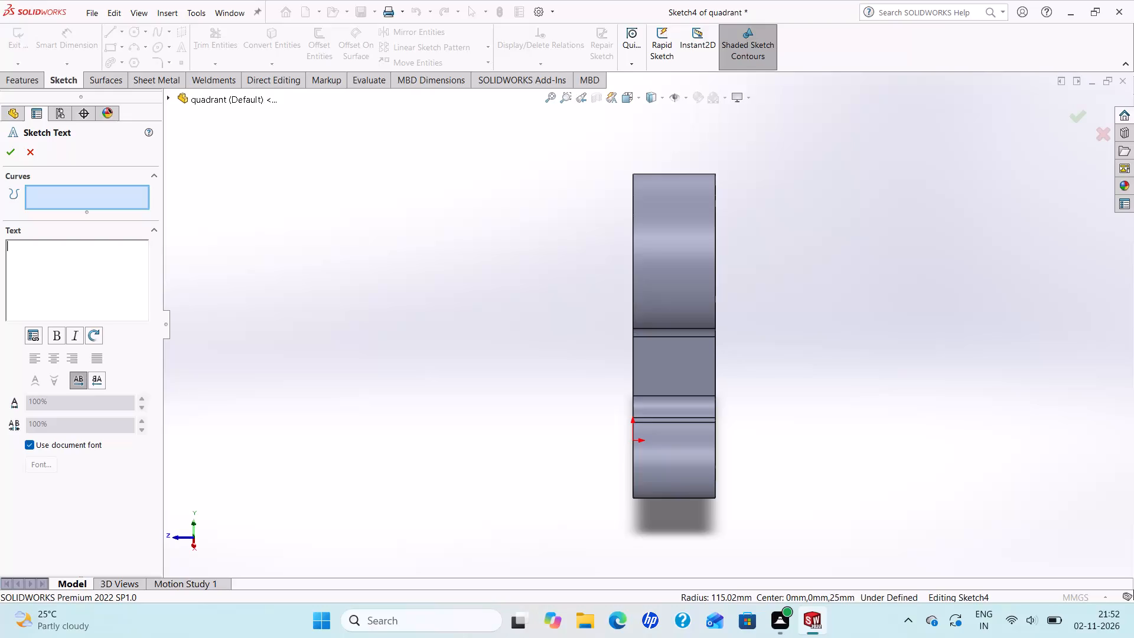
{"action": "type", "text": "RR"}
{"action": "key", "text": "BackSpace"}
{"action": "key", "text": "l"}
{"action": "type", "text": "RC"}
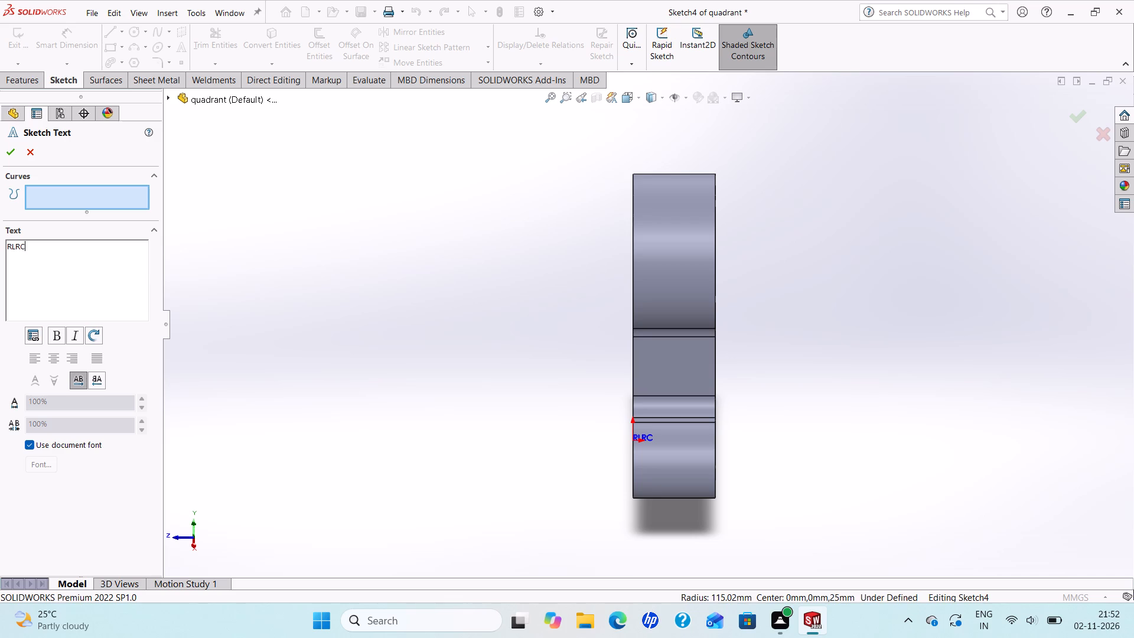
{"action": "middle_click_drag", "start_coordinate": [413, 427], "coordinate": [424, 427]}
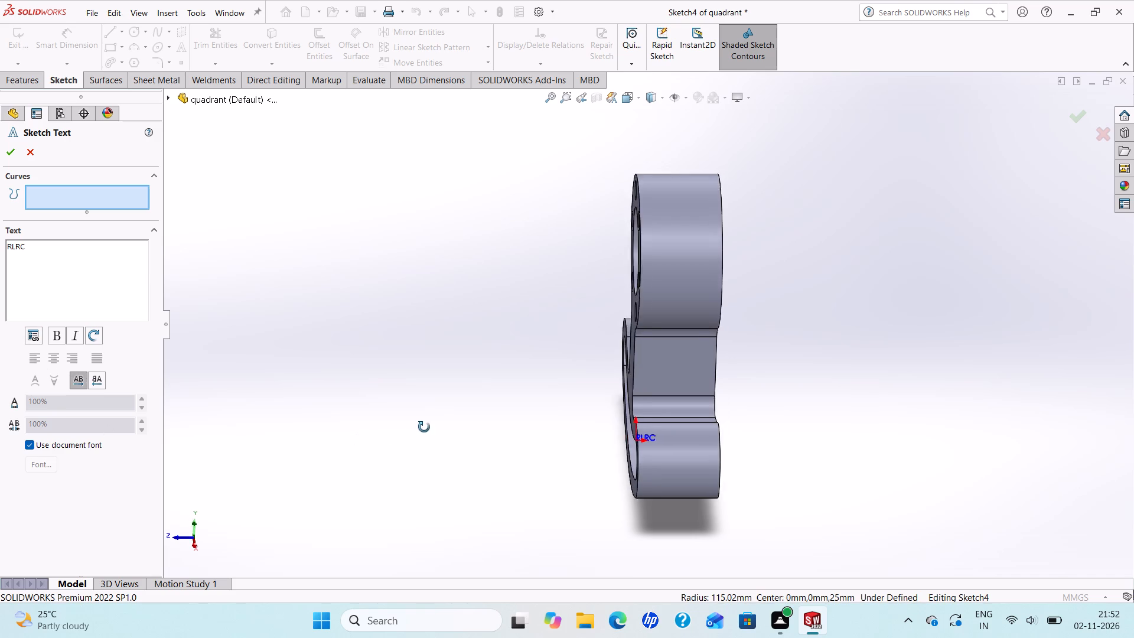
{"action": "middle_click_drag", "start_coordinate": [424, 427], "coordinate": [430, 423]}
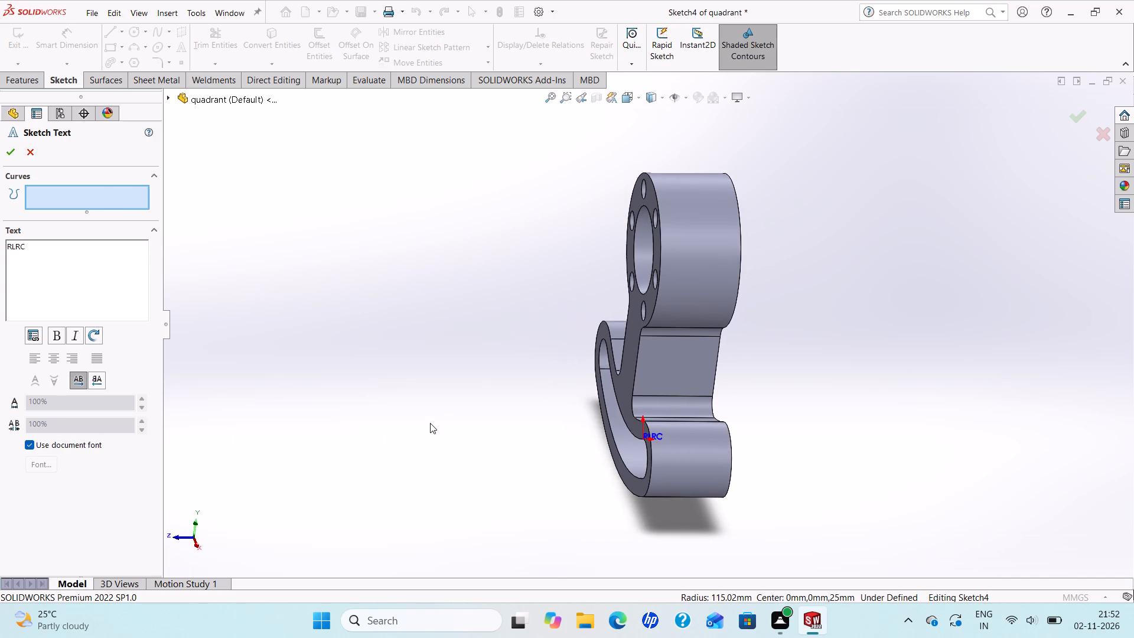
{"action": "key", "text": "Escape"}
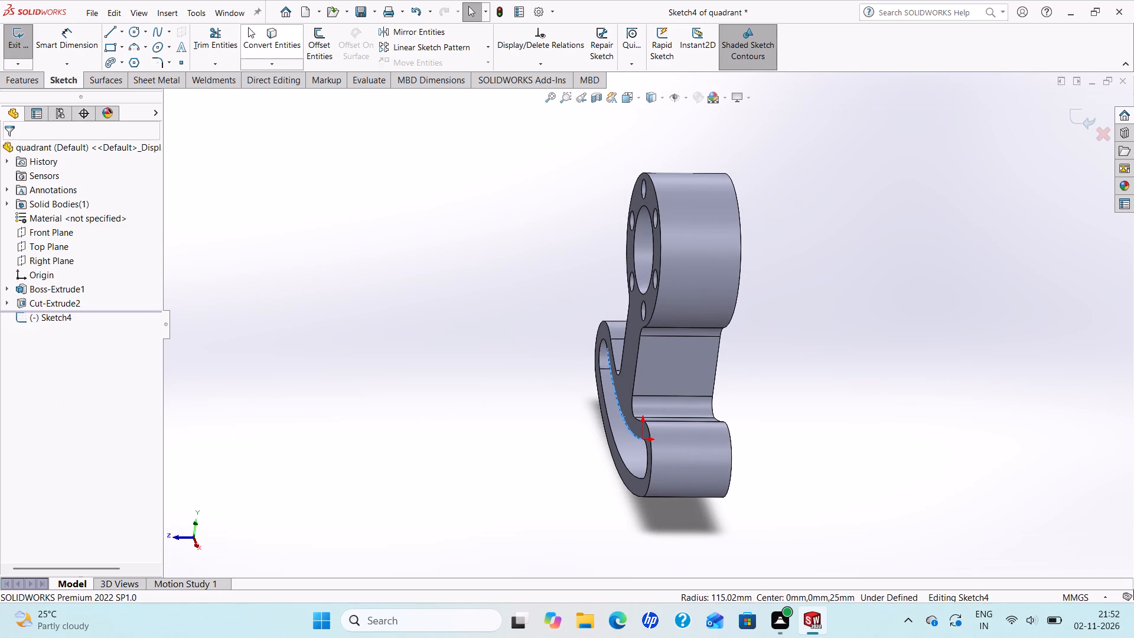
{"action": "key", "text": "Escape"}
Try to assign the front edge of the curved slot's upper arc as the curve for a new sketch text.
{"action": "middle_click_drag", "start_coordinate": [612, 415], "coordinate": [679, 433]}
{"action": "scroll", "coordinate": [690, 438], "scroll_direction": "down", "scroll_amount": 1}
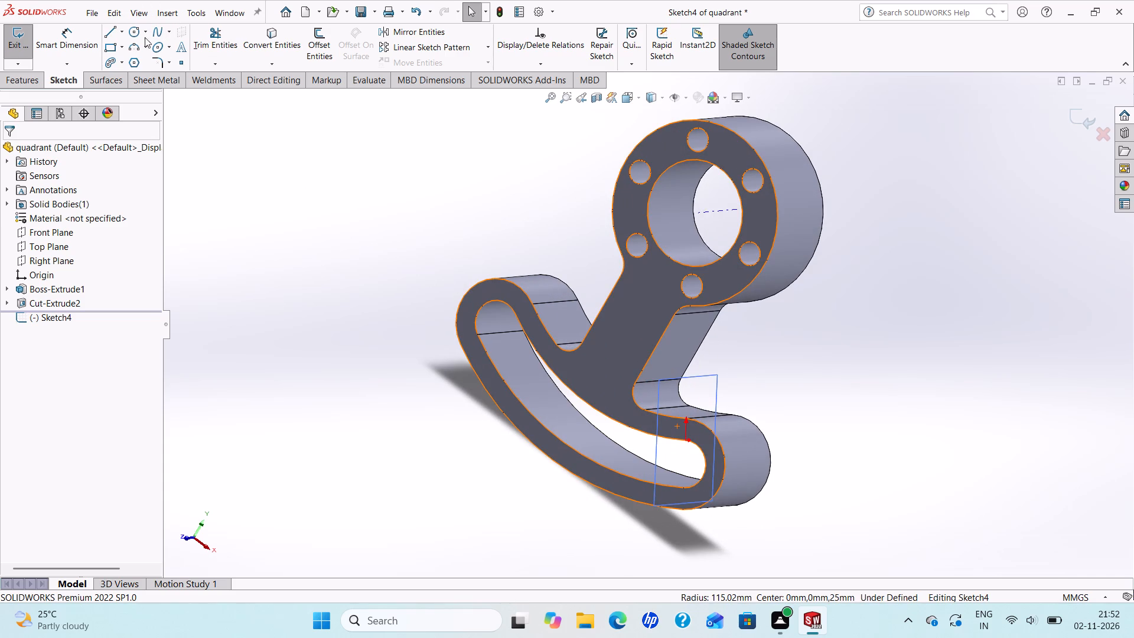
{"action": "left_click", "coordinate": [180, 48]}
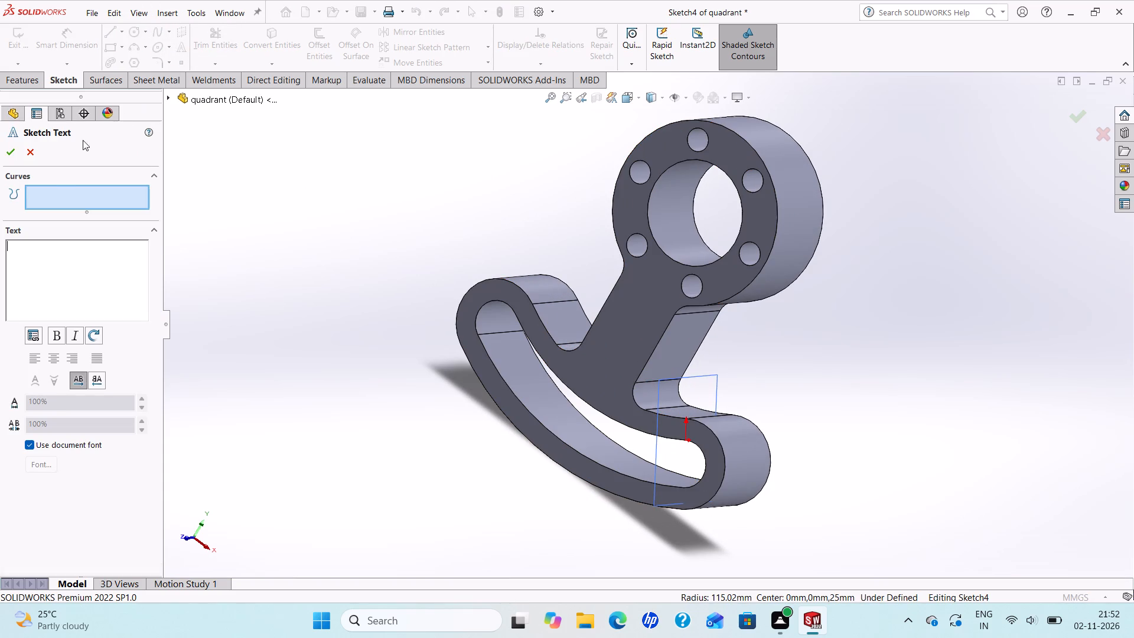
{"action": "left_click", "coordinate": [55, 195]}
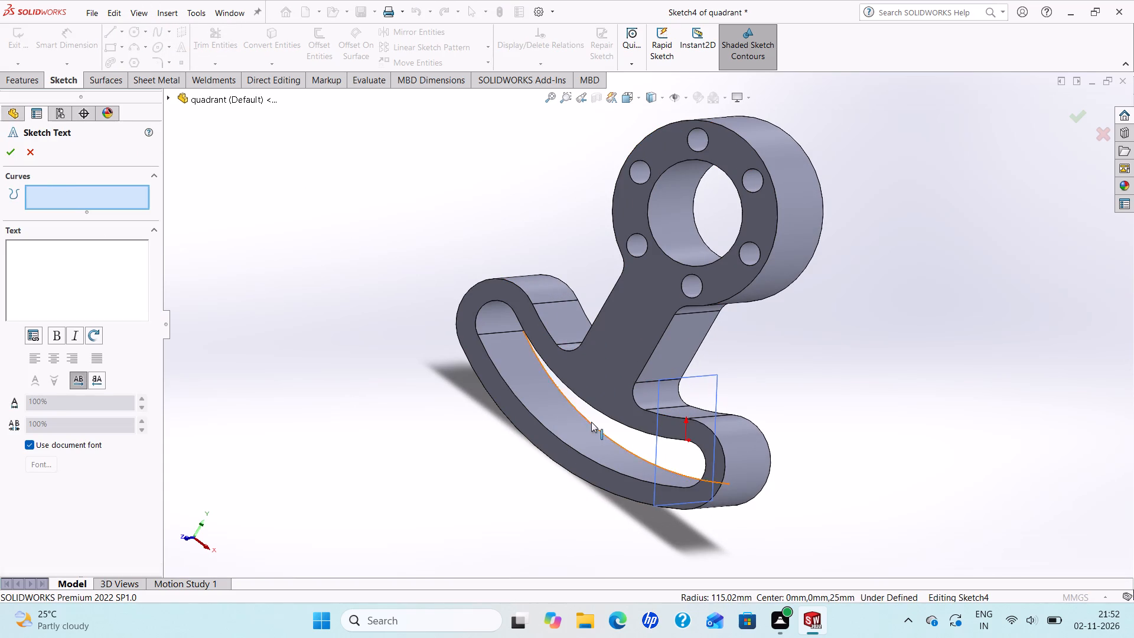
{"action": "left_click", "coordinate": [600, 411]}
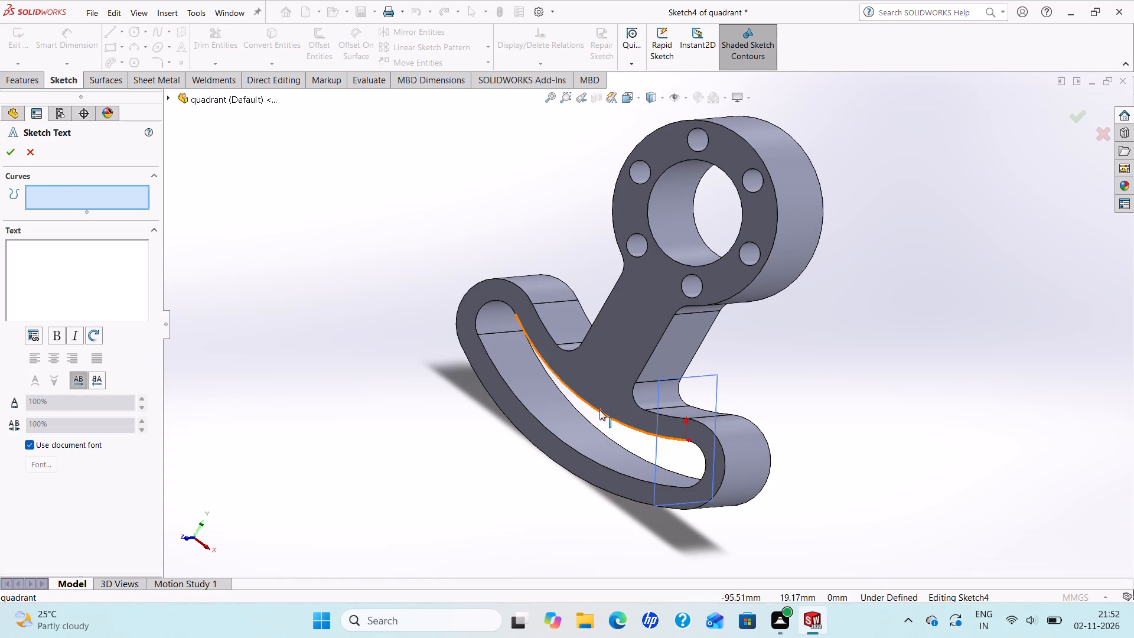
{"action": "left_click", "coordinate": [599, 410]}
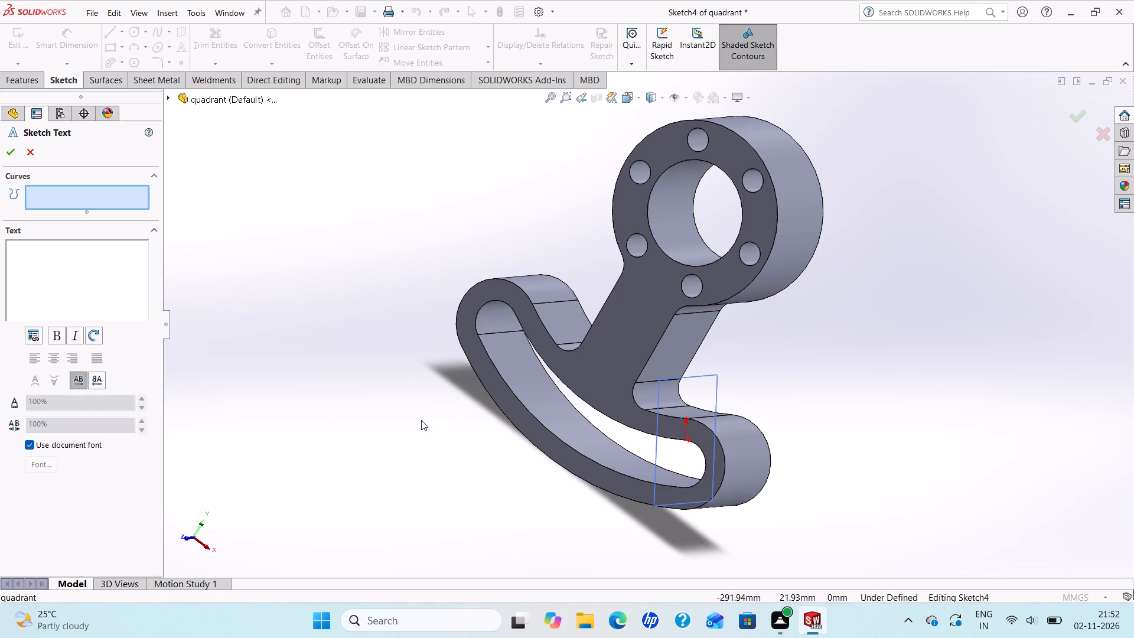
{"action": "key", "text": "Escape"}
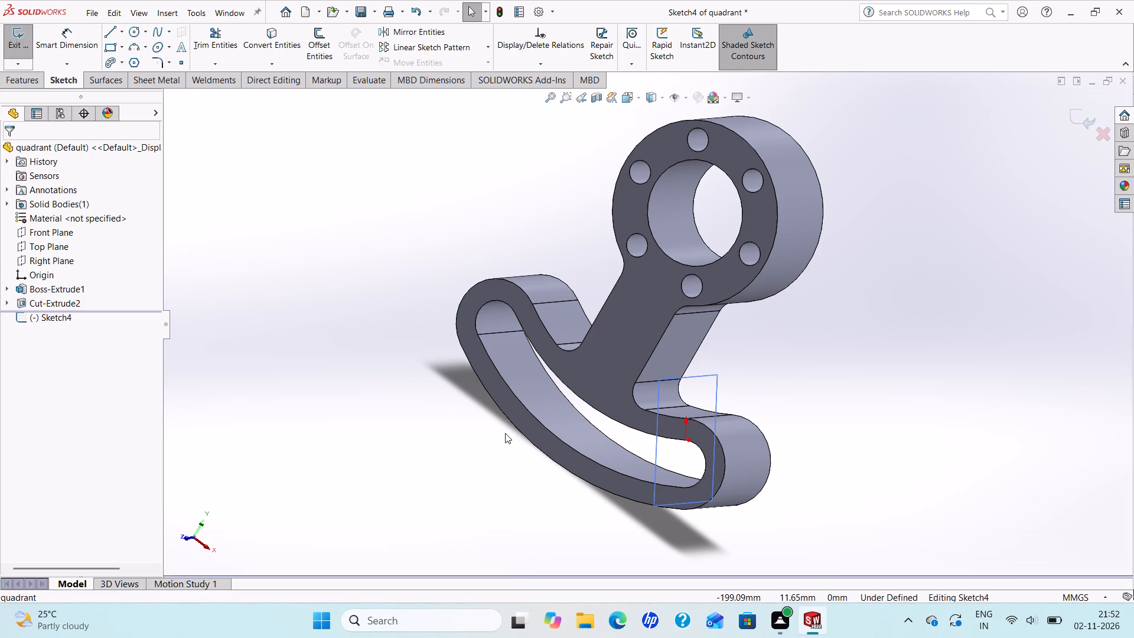
Undo the empty text sketch, its reference plane and the bolt-hole cut.
{"action": "key", "text": "ctrl+z"}
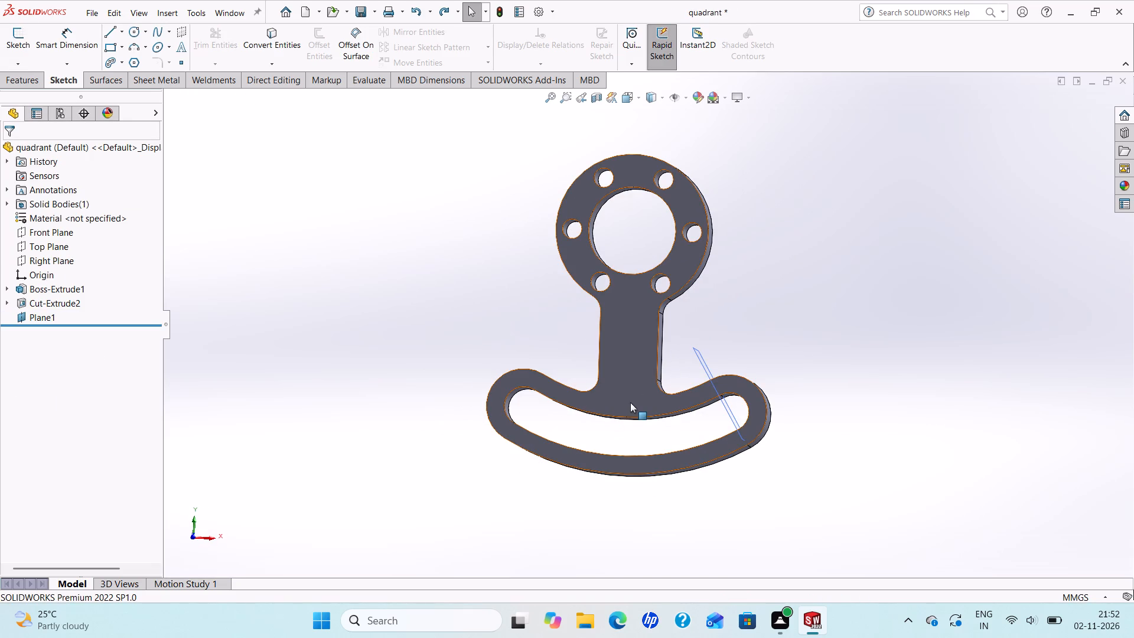
{"action": "key", "text": "ctrl+z"}
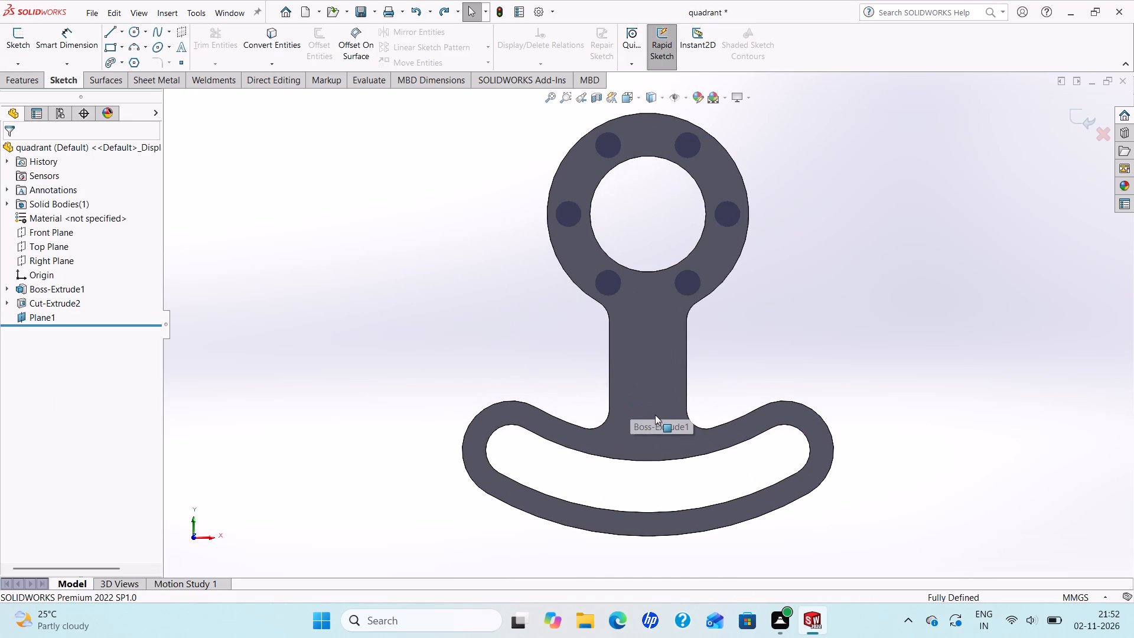
Cut-extrude the six patterned circles Through All to make the flange's bolt holes again.
{"action": "scroll", "coordinate": [655, 415], "scroll_direction": "up", "scroll_amount": 2}
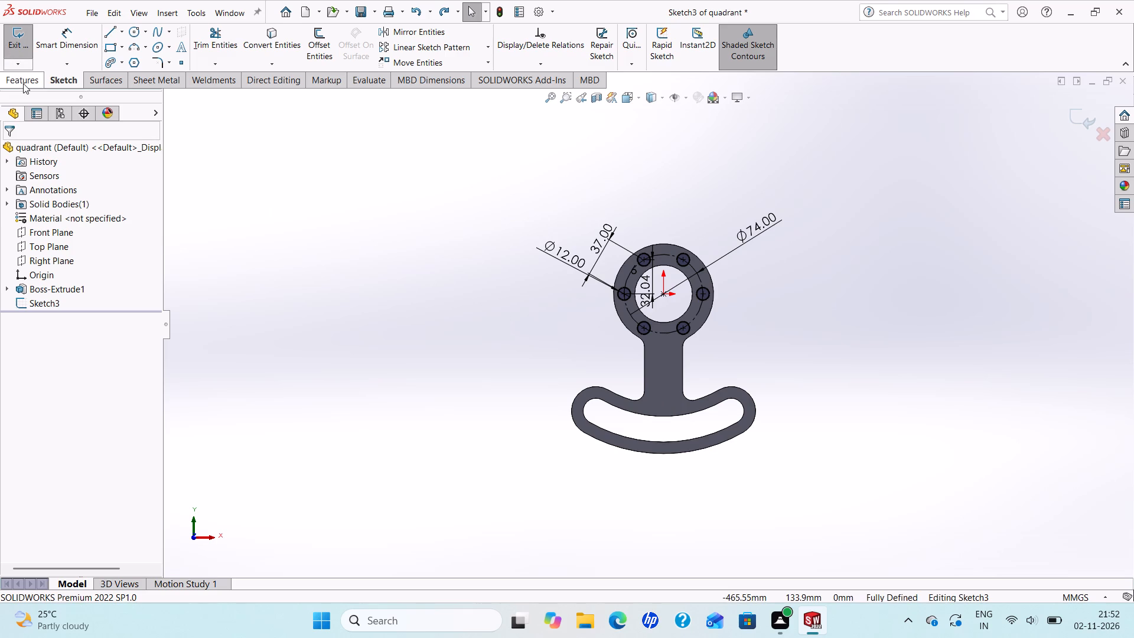
{"action": "left_click", "coordinate": [23, 83]}
{"action": "left_click", "coordinate": [194, 39]}
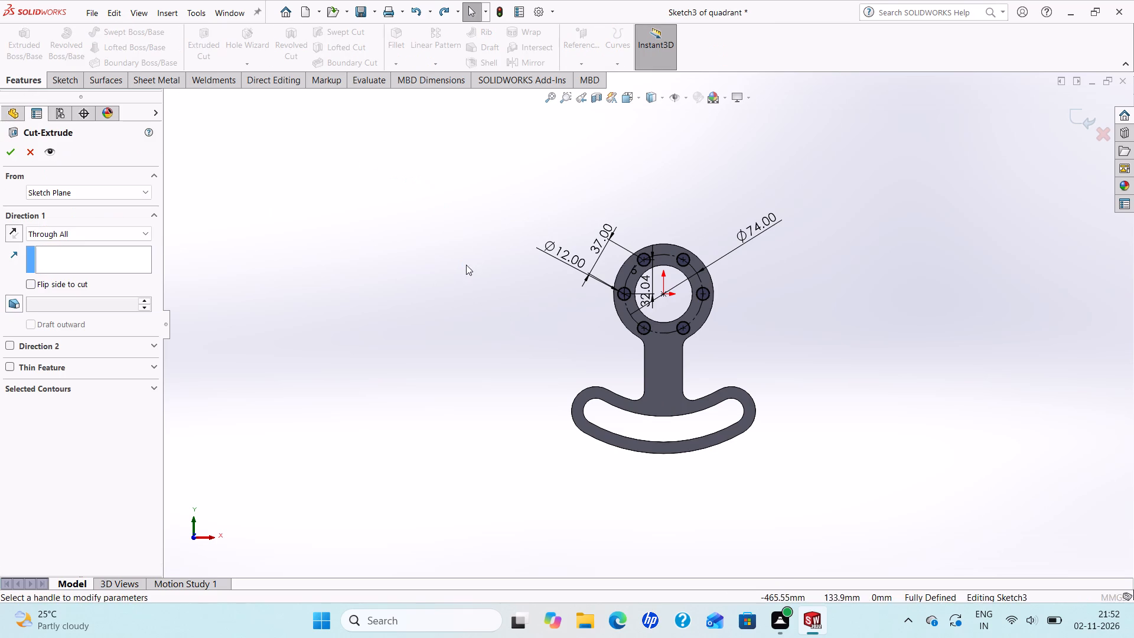
{"action": "left_click", "coordinate": [13, 145]}
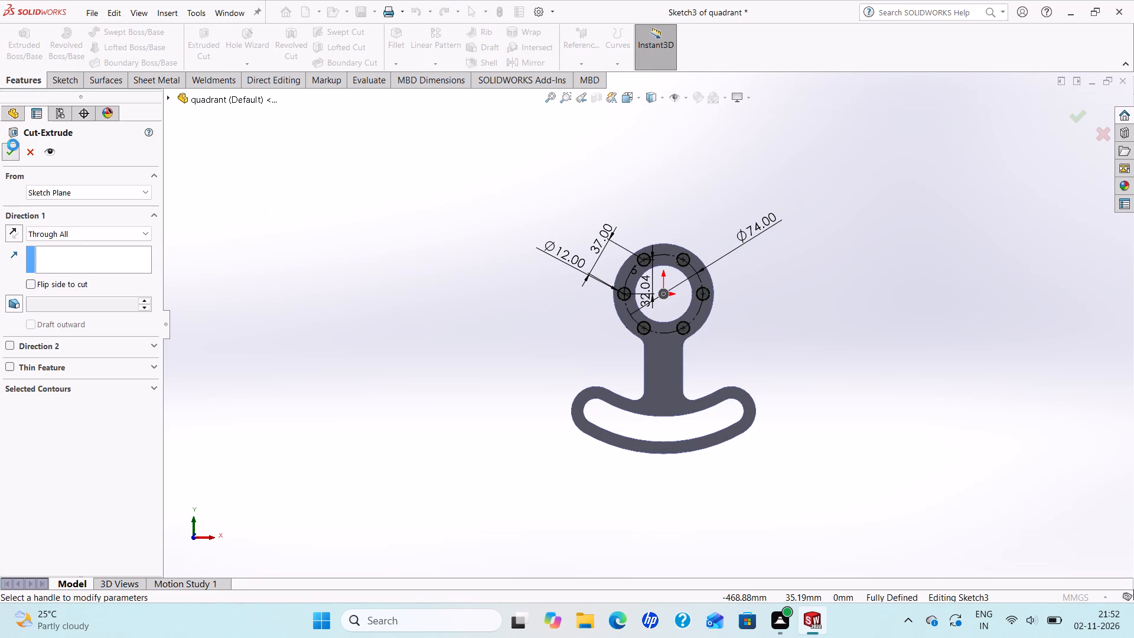
{"action": "key", "text": "Escape"}
{"action": "scroll", "coordinate": [771, 422], "scroll_direction": "down", "scroll_amount": 2}
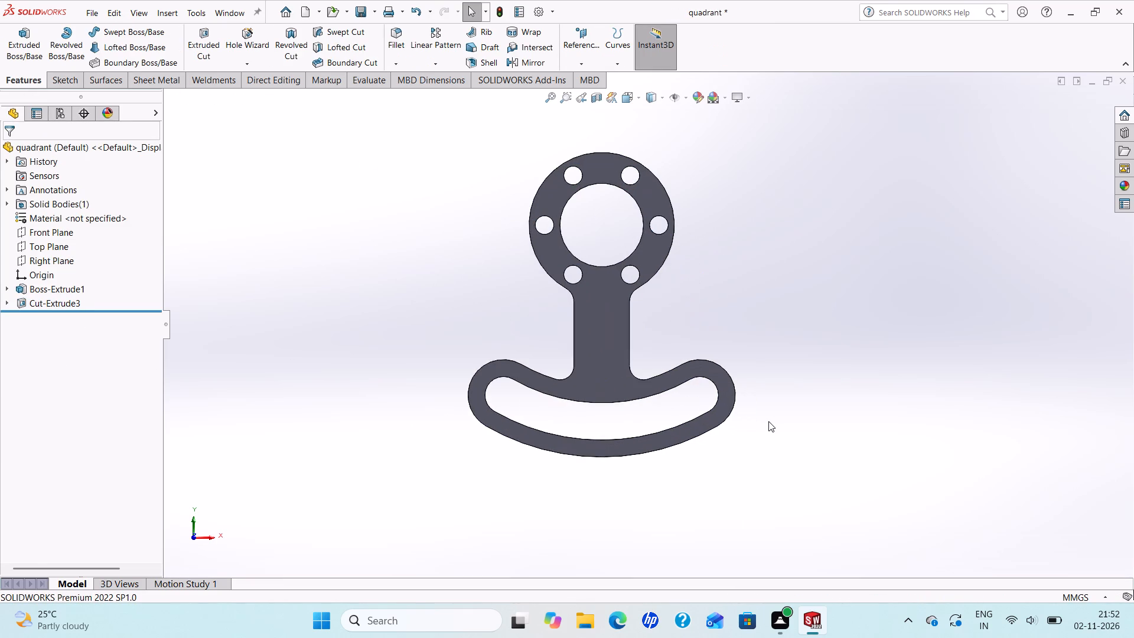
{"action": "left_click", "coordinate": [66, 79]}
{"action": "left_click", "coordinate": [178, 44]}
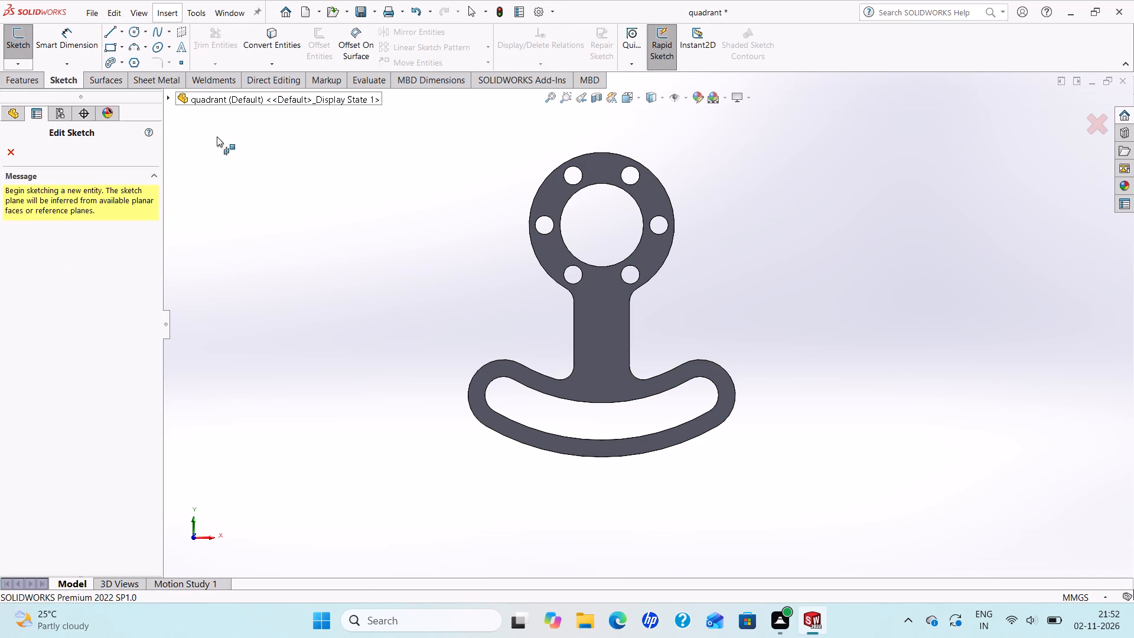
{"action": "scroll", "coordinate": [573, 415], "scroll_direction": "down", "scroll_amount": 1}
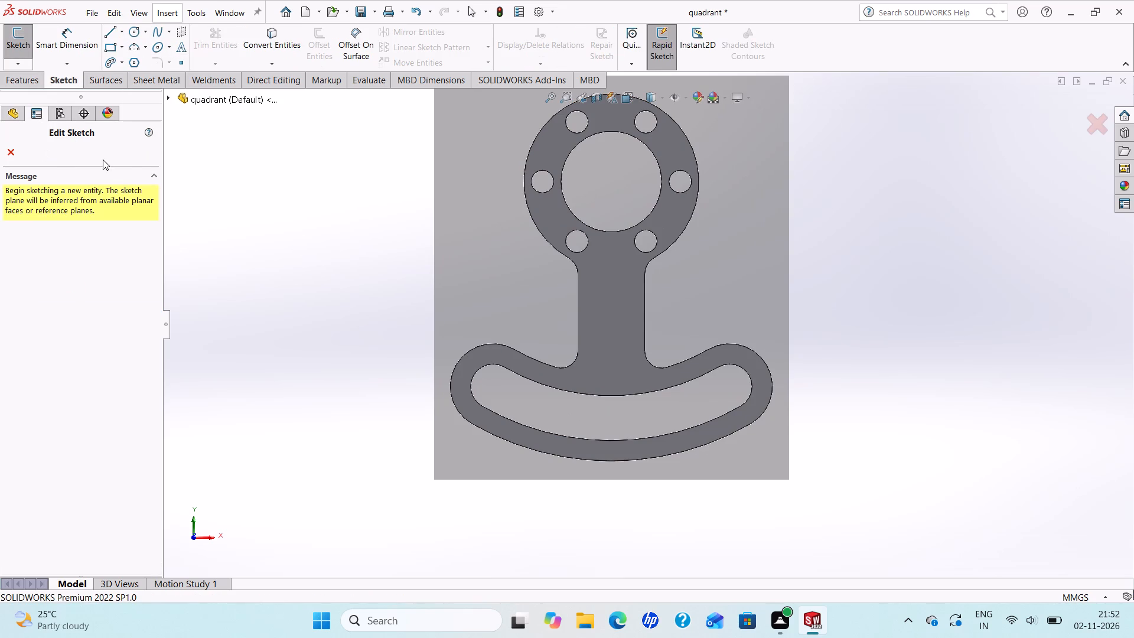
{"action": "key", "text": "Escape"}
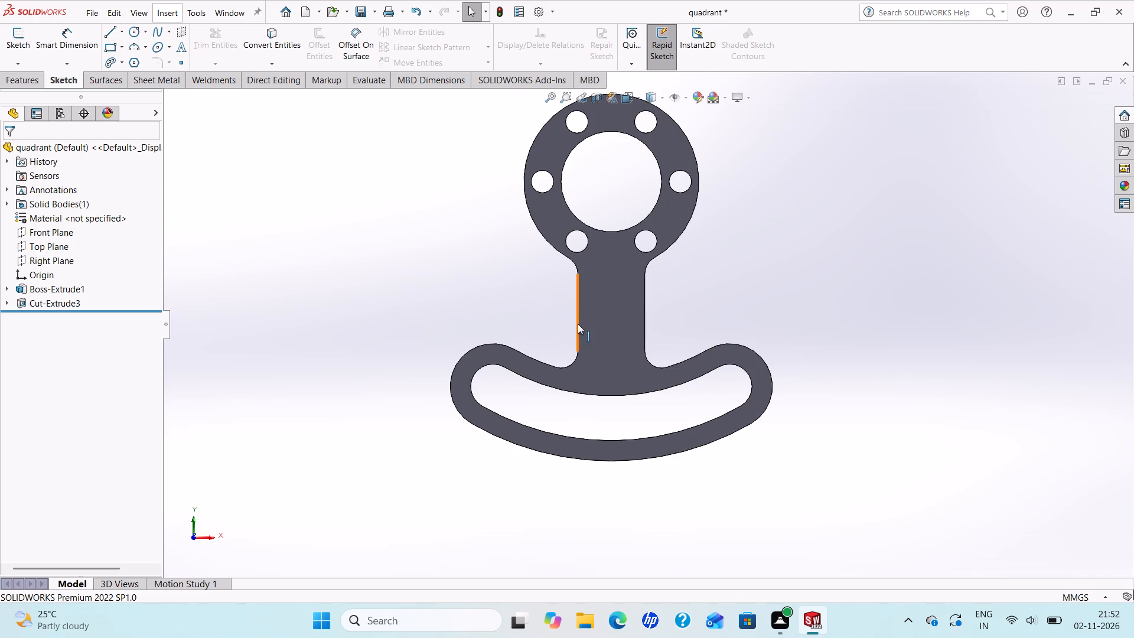
Start a sketch text on the part's front face, reading RLRC and following the curved slot's upper arc edge.
{"action": "left_click", "coordinate": [586, 328]}
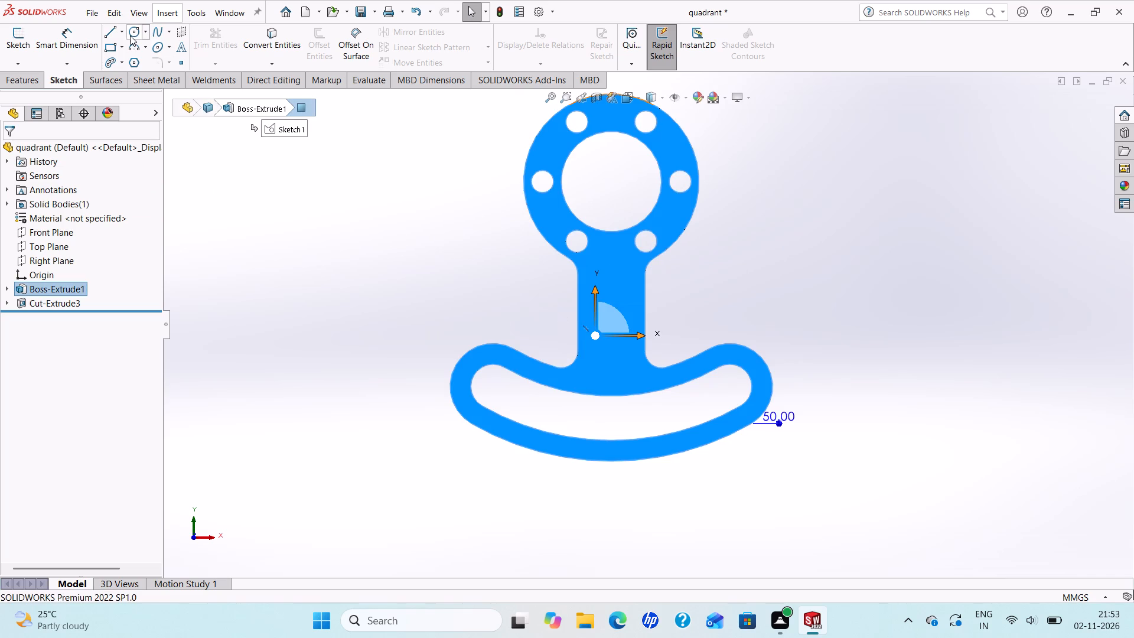
{"action": "left_click", "coordinate": [180, 45]}
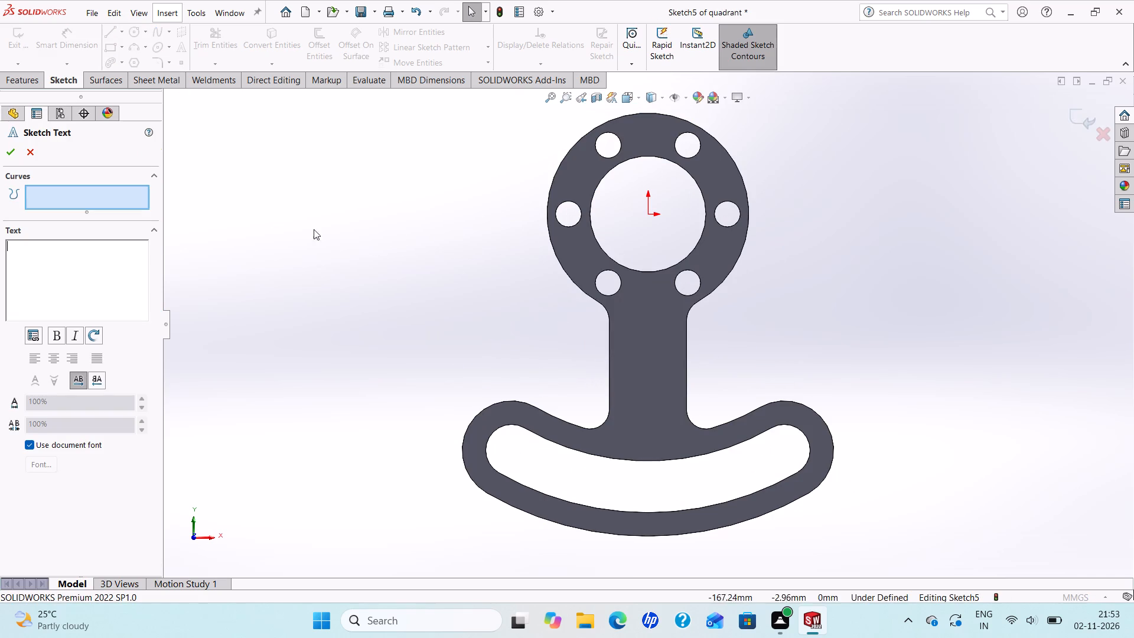
{"action": "left_click", "coordinate": [100, 196]}
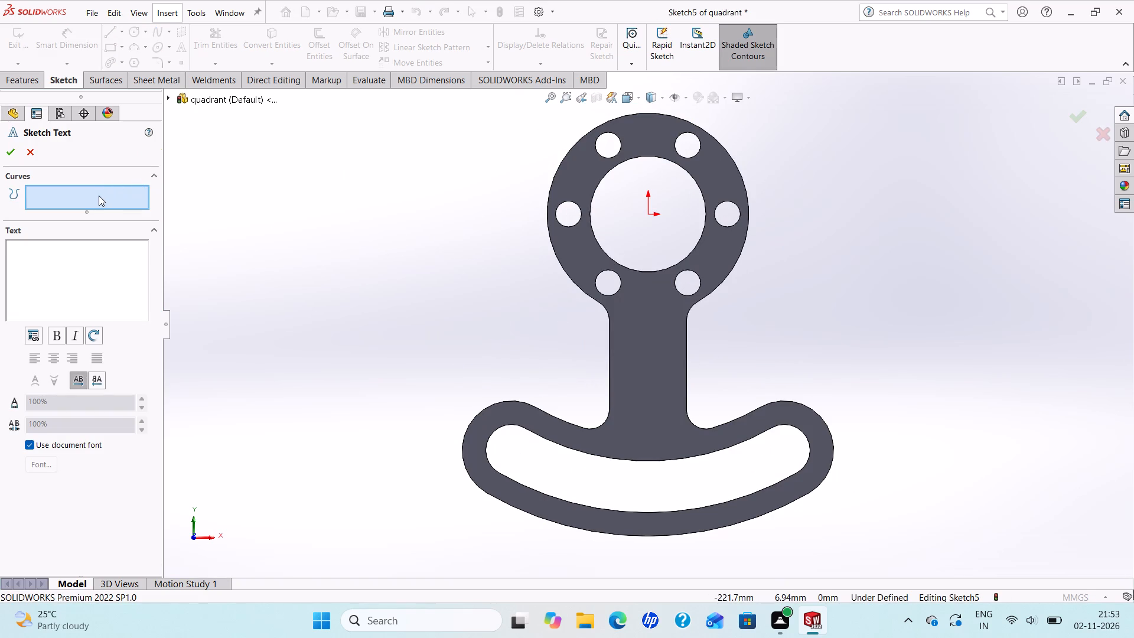
{"action": "left_click", "coordinate": [104, 201]}
{"action": "left_click", "coordinate": [104, 201]}
{"action": "left_click", "coordinate": [606, 459]}
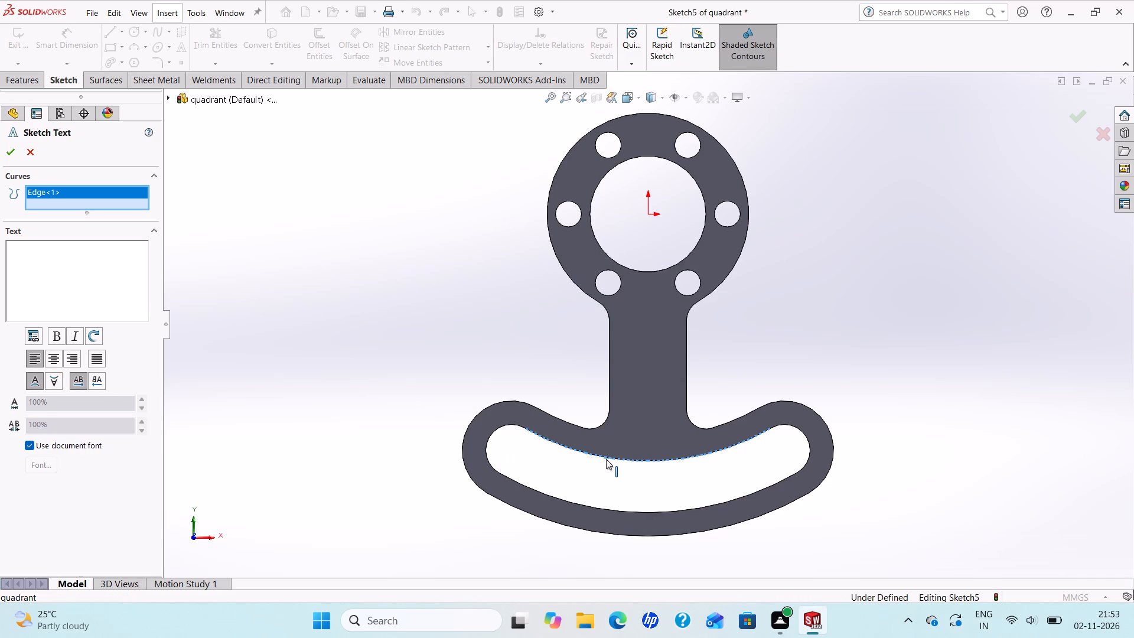
{"action": "left_click", "coordinate": [28, 256]}
{"action": "key", "text": "r"}
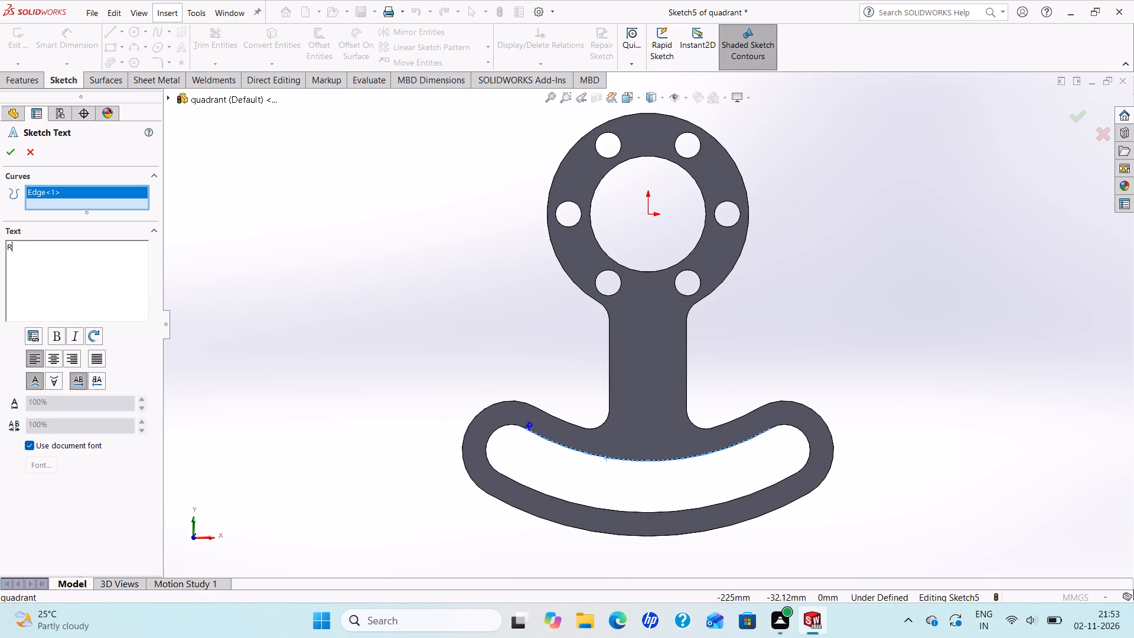
{"action": "type", "text": "LRA"}
{"action": "key", "text": "BackSpace"}
{"action": "key", "text": "c"}
{"action": "key", "text": "space"}
Override the document font for the RLRC text with CityBlueprint Regular at a height of 48 points.
{"action": "left_click", "coordinate": [29, 447]}
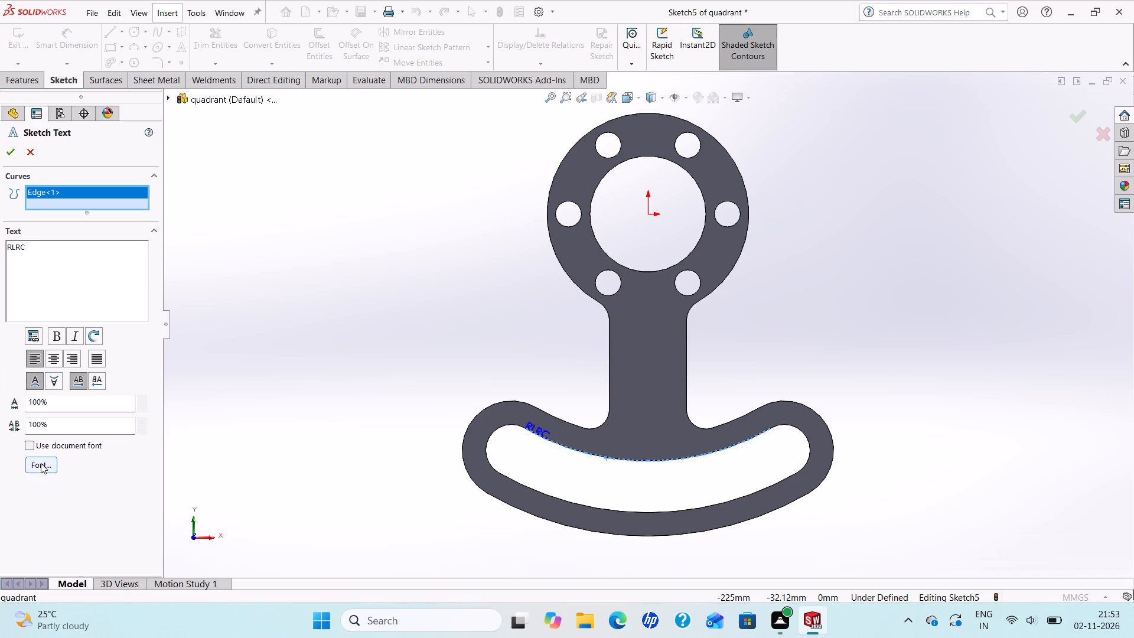
{"action": "left_click", "coordinate": [41, 463]}
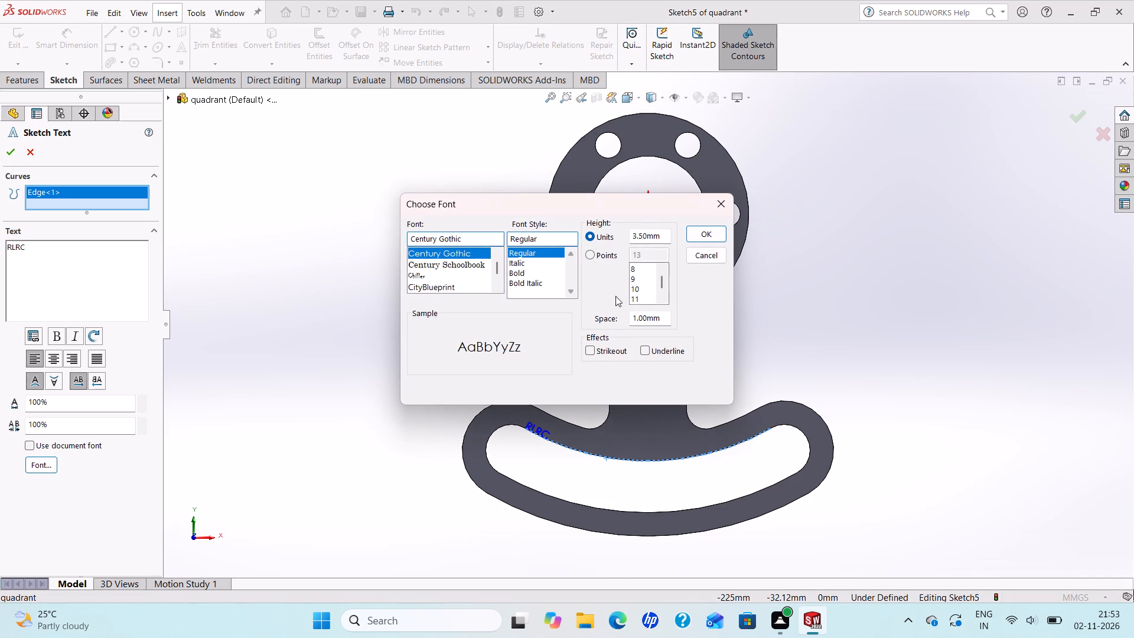
{"action": "left_click", "coordinate": [431, 285]}
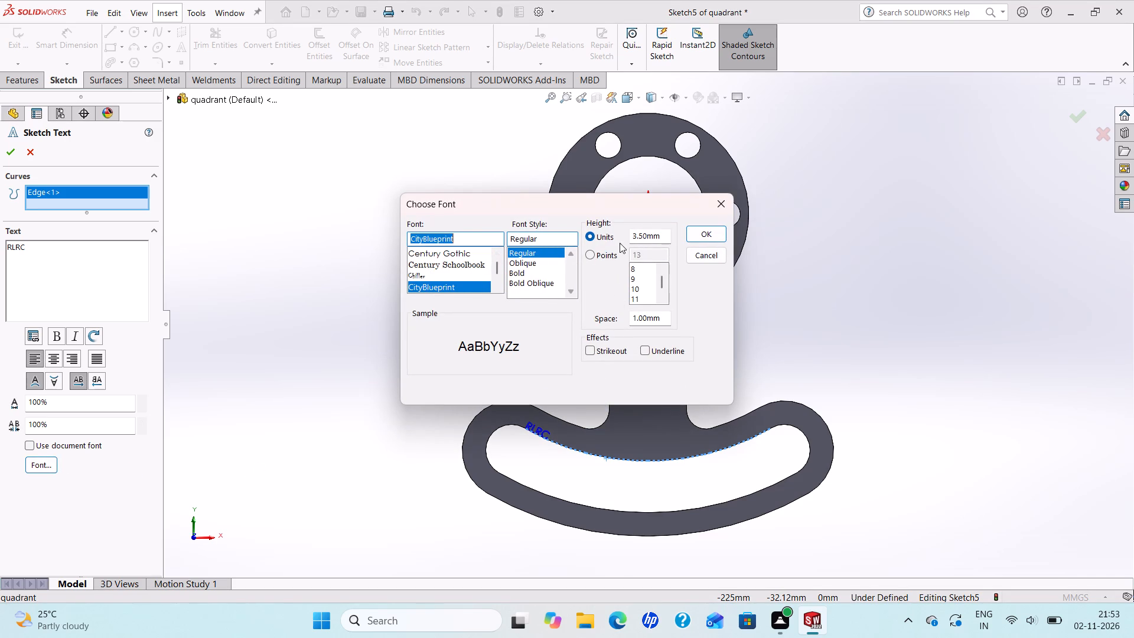
{"action": "left_click", "coordinate": [588, 258]}
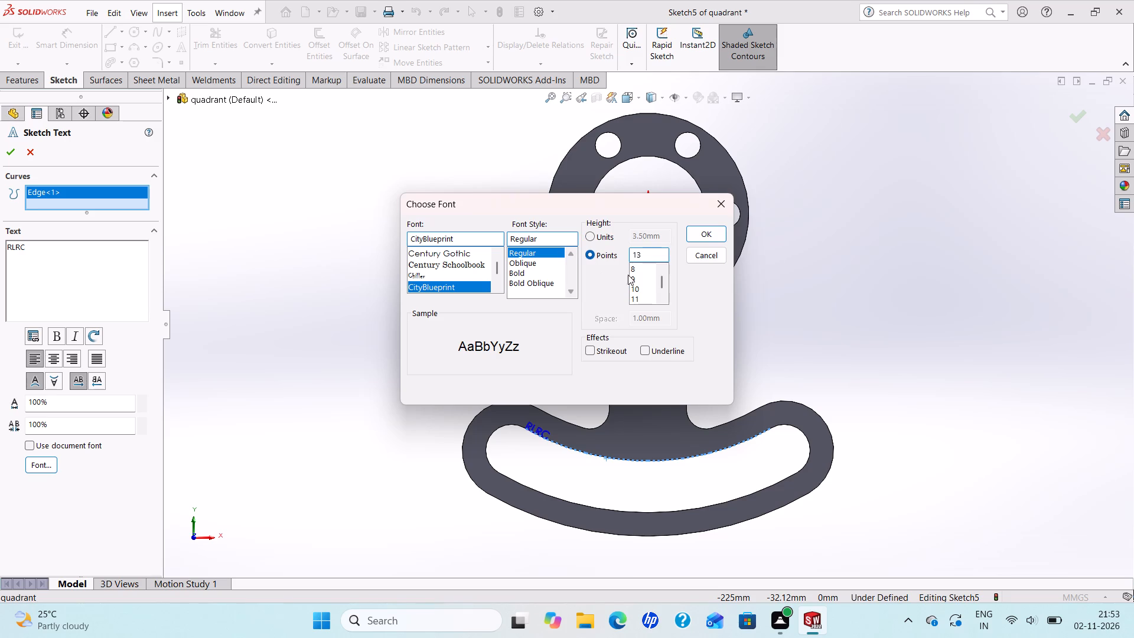
{"action": "scroll", "coordinate": [642, 272], "scroll_direction": "down", "scroll_amount": 7}
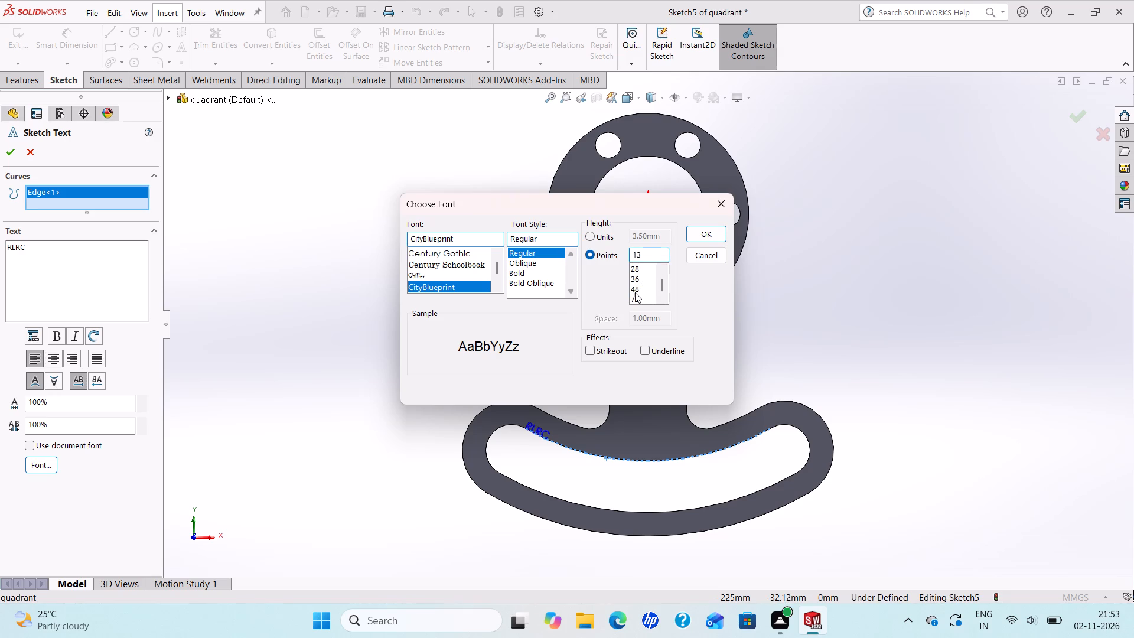
{"action": "left_click", "coordinate": [635, 292]}
{"action": "left_click", "coordinate": [726, 235]}
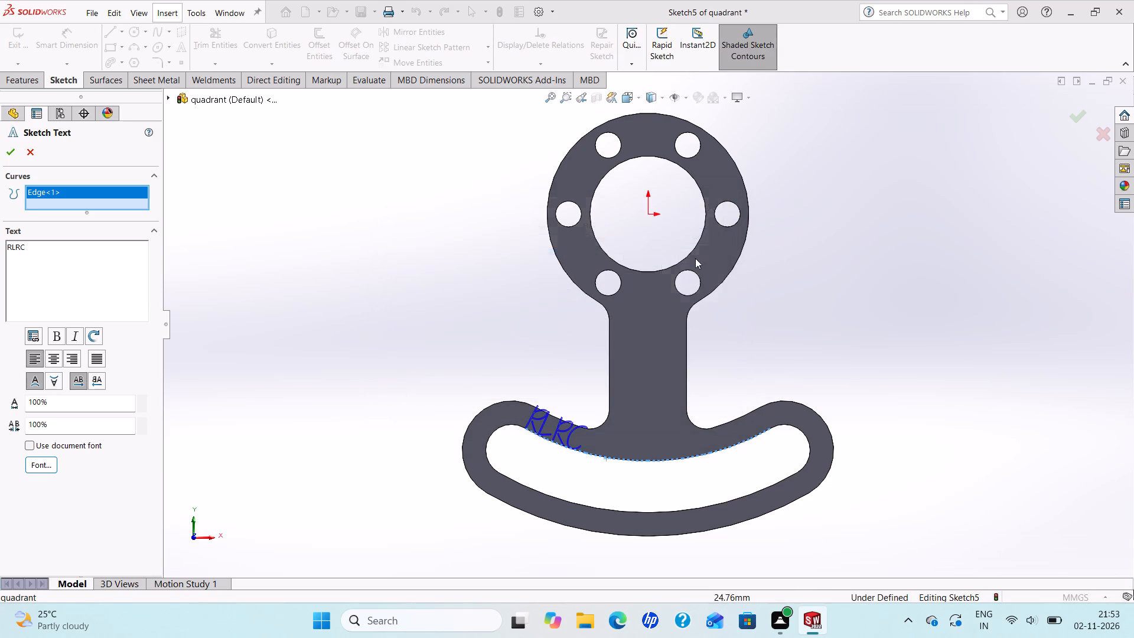
{"action": "scroll", "coordinate": [589, 438], "scroll_direction": "down", "scroll_amount": 2}
{"action": "scroll", "coordinate": [589, 438], "scroll_direction": "up", "scroll_amount": 1}
{"action": "scroll", "coordinate": [733, 385], "scroll_direction": "down", "scroll_amount": 1}
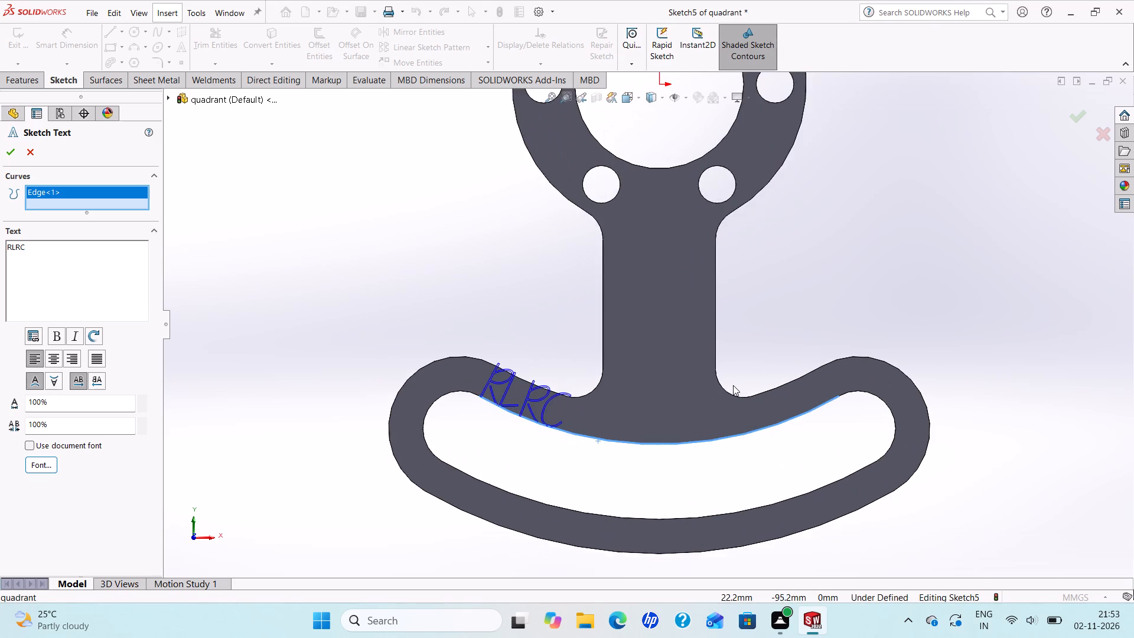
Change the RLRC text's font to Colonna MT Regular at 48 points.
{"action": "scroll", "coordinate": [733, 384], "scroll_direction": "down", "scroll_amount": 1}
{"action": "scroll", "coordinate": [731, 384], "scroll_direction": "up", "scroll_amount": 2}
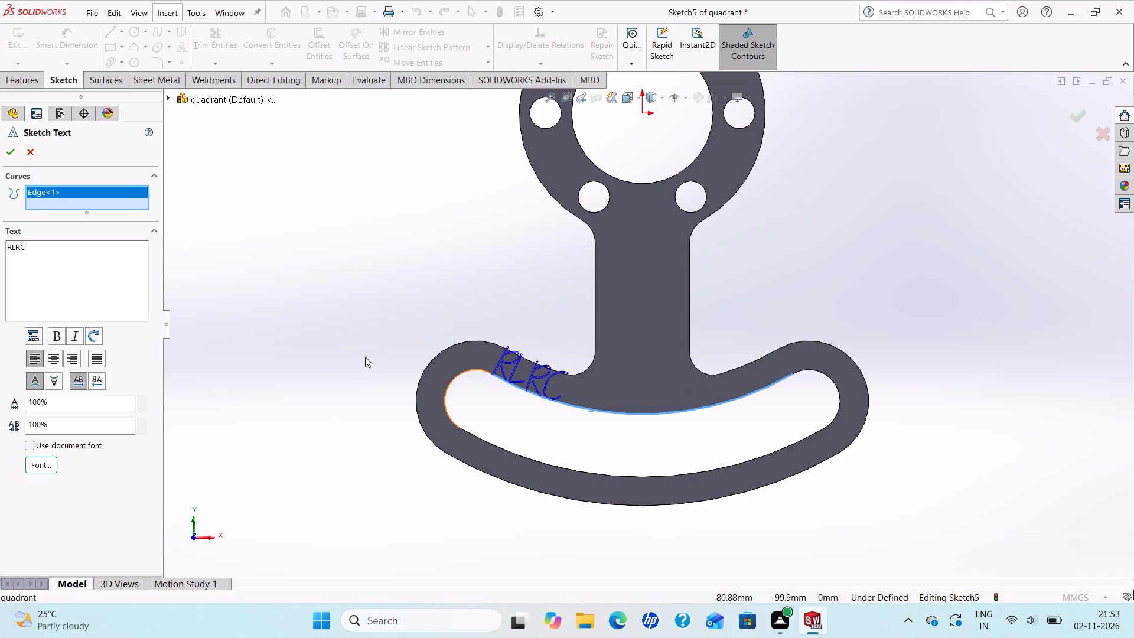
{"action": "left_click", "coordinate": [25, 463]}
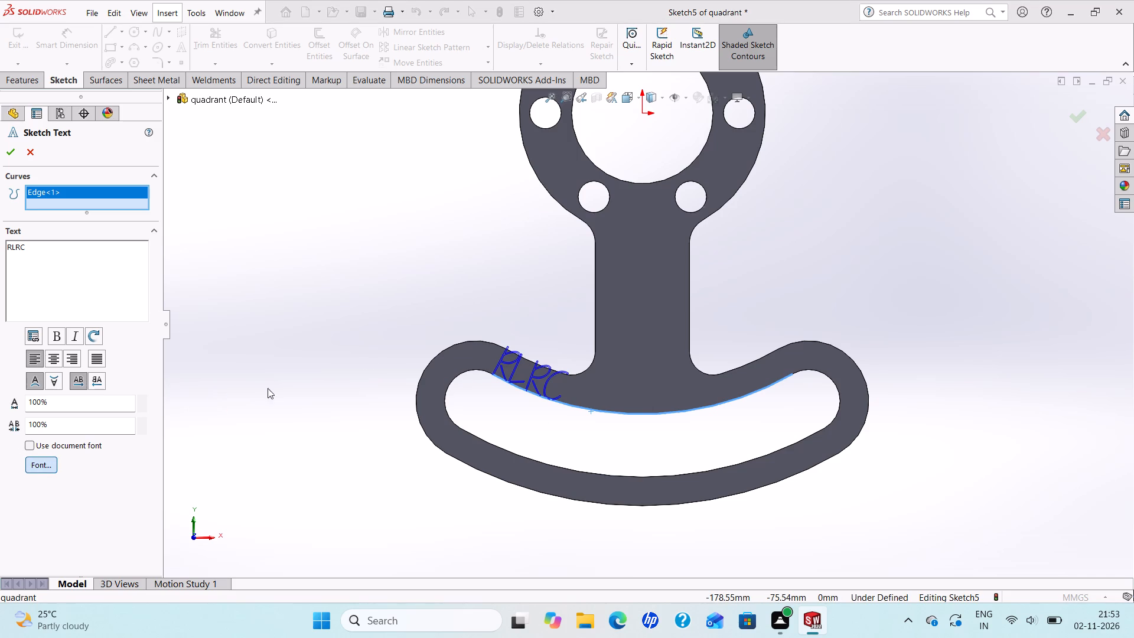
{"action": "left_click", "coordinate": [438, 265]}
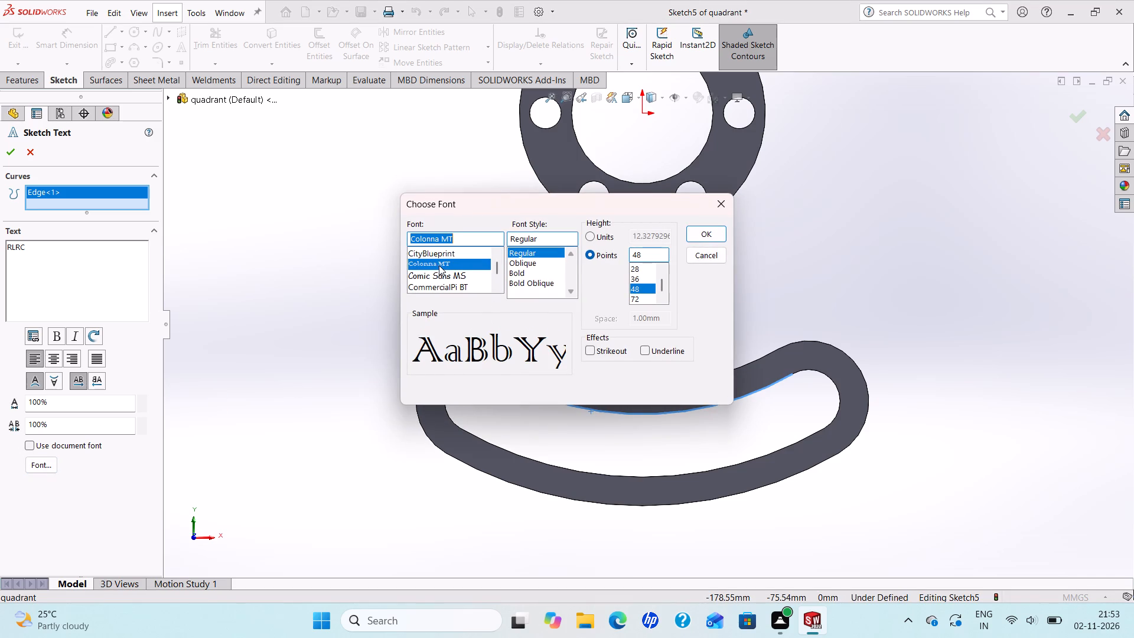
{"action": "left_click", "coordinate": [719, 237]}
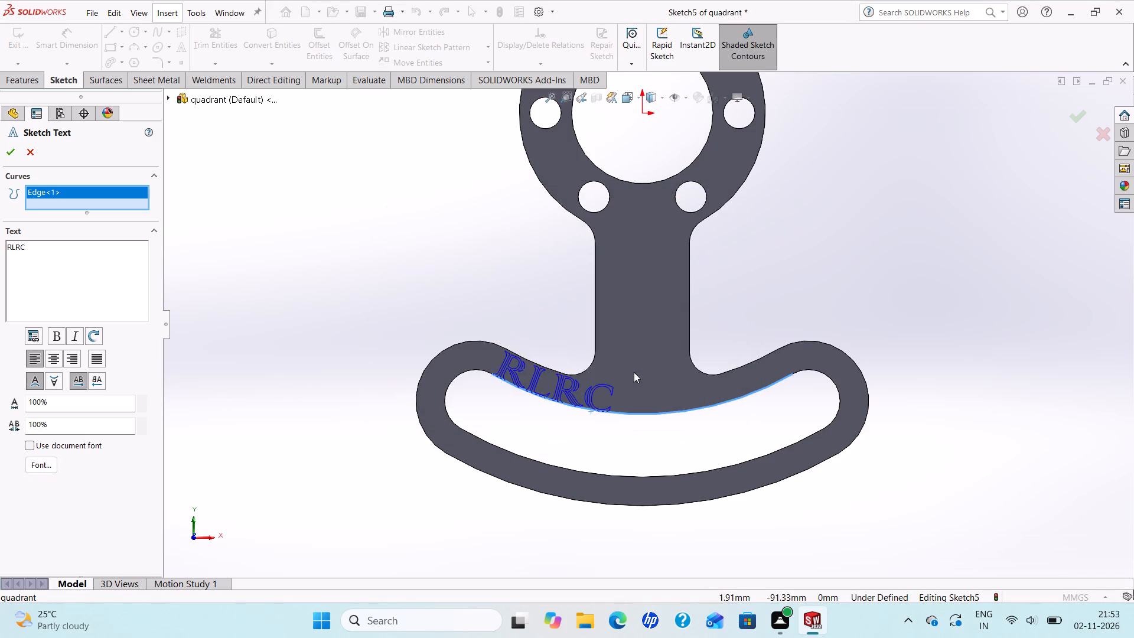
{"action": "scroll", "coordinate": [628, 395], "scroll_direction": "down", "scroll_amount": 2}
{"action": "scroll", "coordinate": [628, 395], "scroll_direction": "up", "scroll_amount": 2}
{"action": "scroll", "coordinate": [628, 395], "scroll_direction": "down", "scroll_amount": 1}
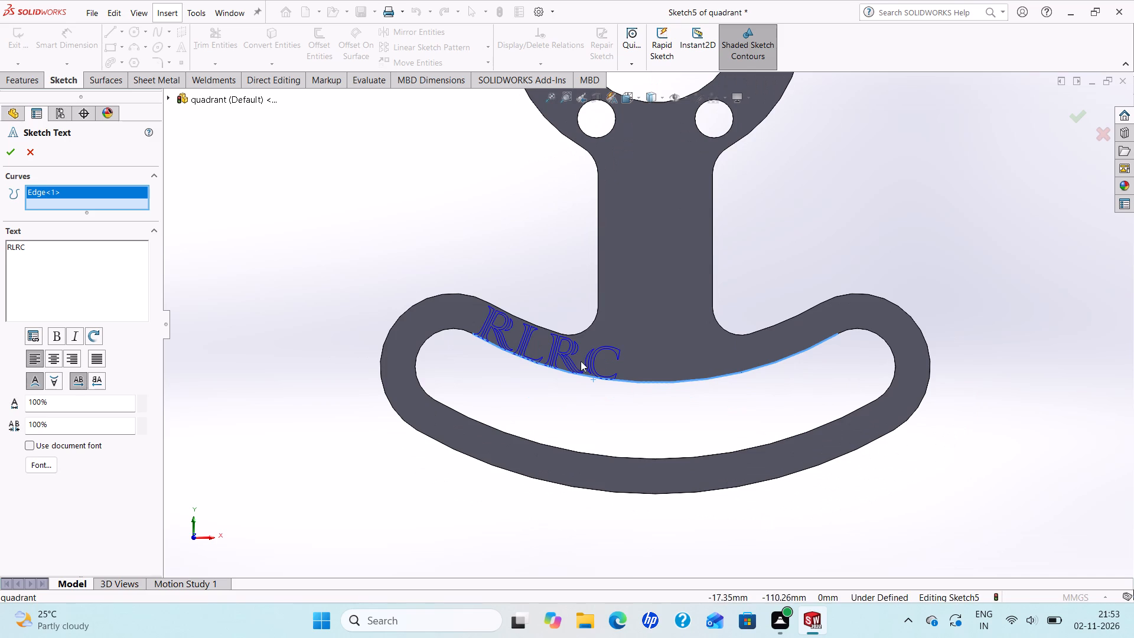
Change the RLRC text's font to Comic Sans MS Regular at 48 points.
{"action": "left_click", "coordinate": [43, 459]}
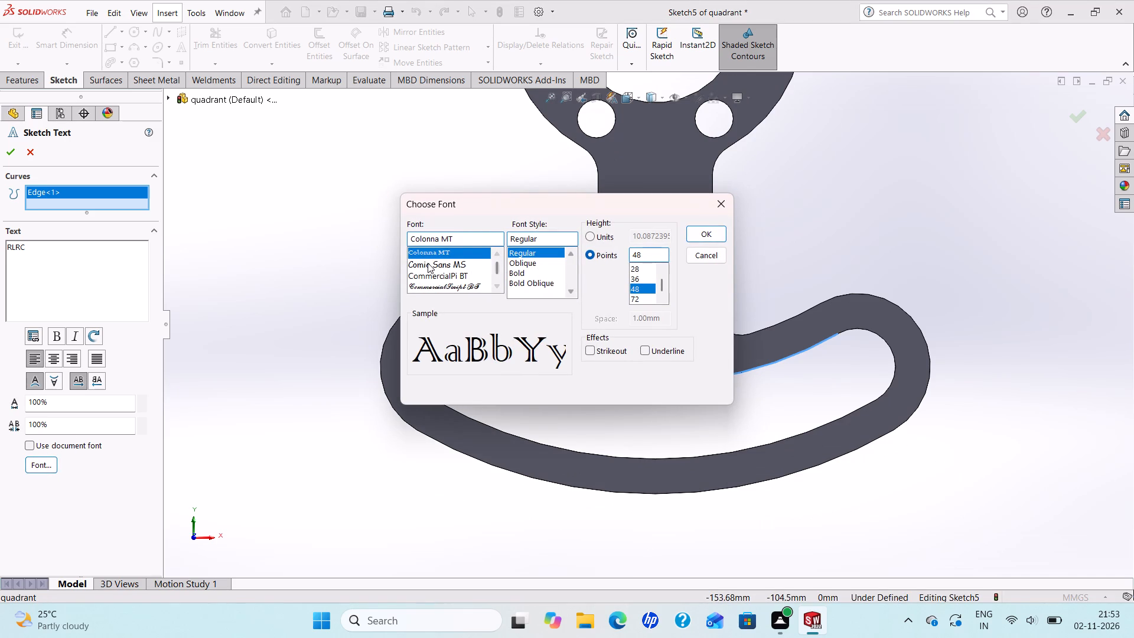
{"action": "left_click", "coordinate": [428, 263]}
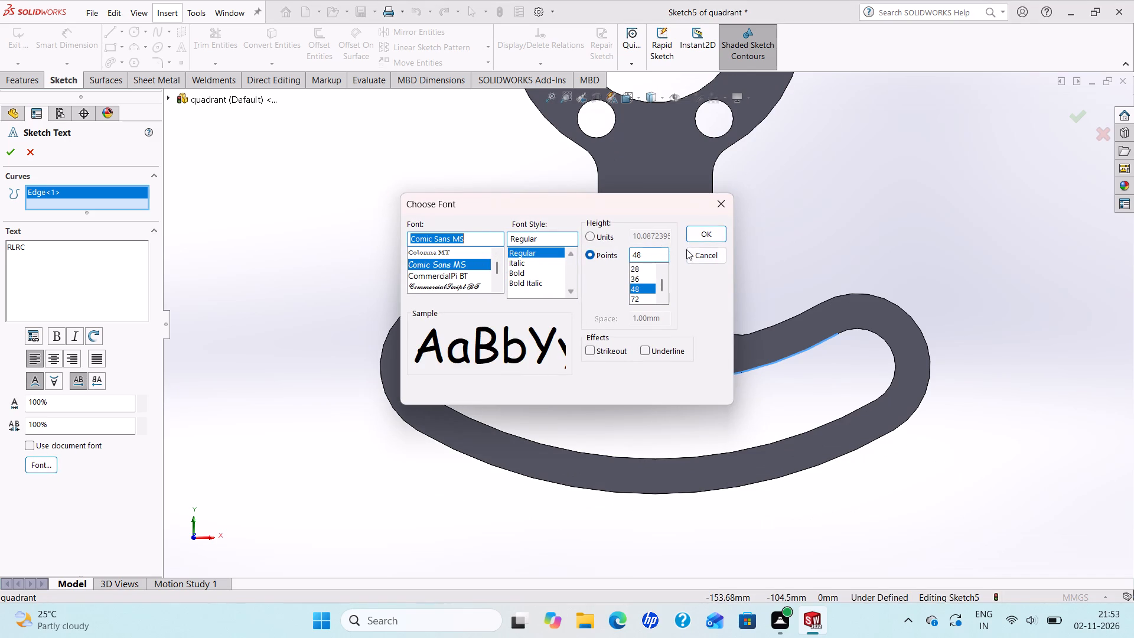
{"action": "left_click", "coordinate": [692, 235]}
{"action": "scroll", "coordinate": [580, 336], "scroll_direction": "down", "scroll_amount": 2}
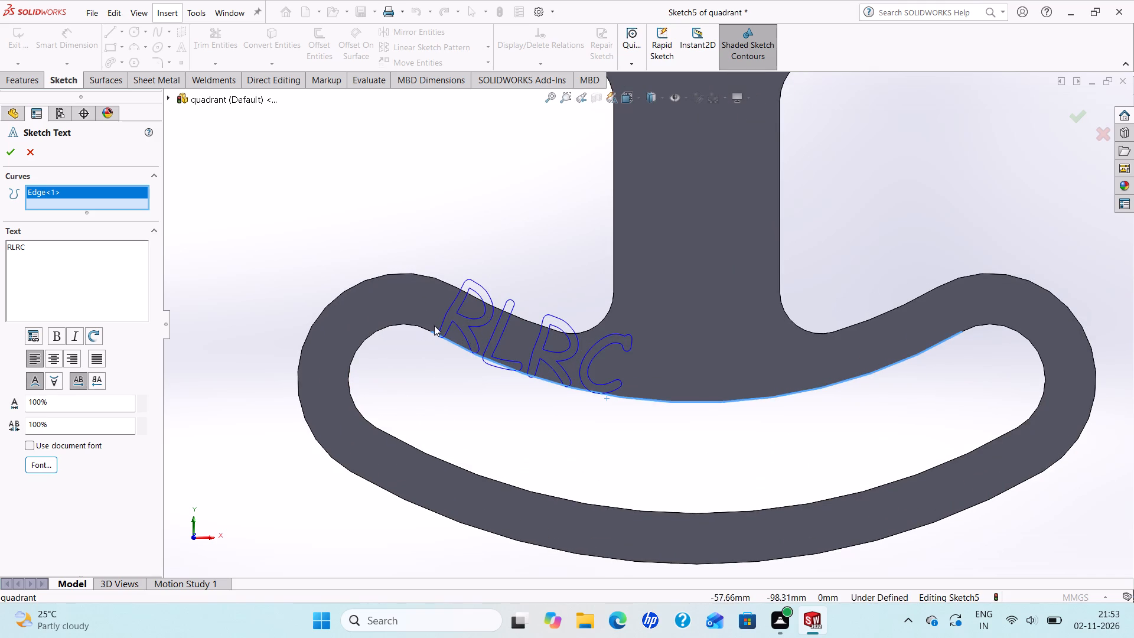
Center-align the RLRC text along the slot's upper arc edge and accept the sketch text.
{"action": "left_click", "coordinate": [60, 357]}
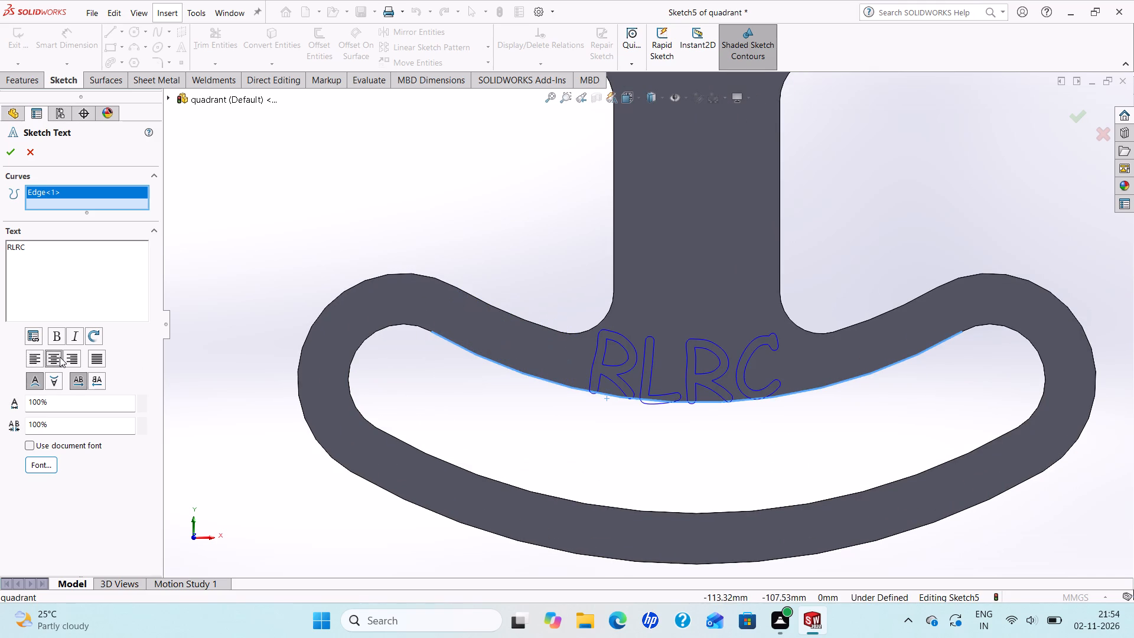
{"action": "left_click", "coordinate": [60, 357]}
{"action": "left_click", "coordinate": [582, 388]}
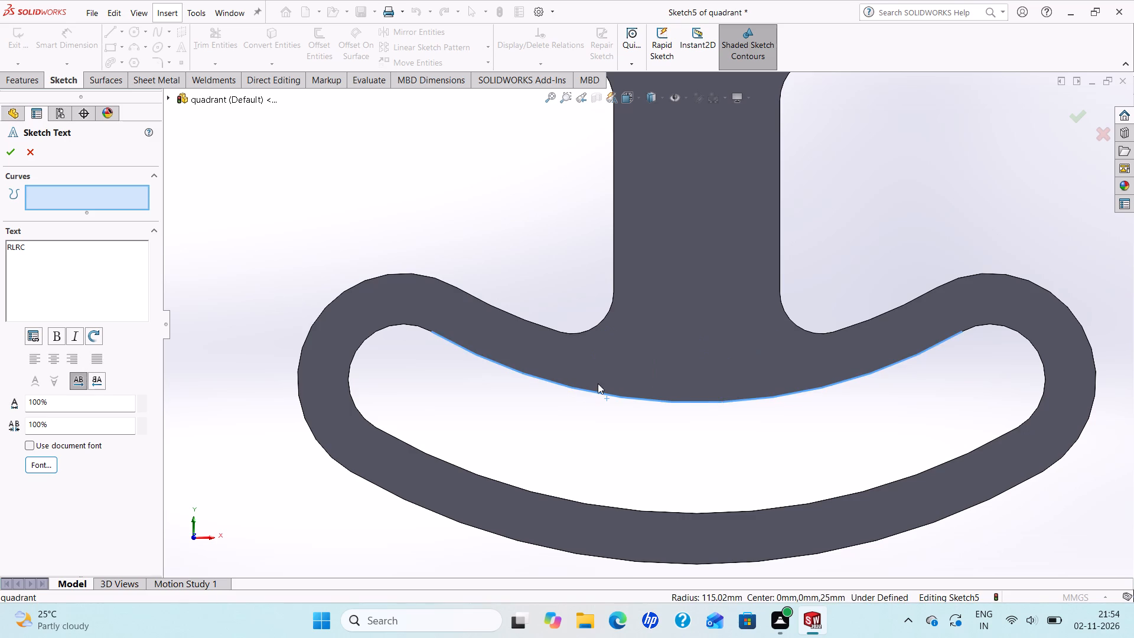
{"action": "left_click", "coordinate": [666, 402]}
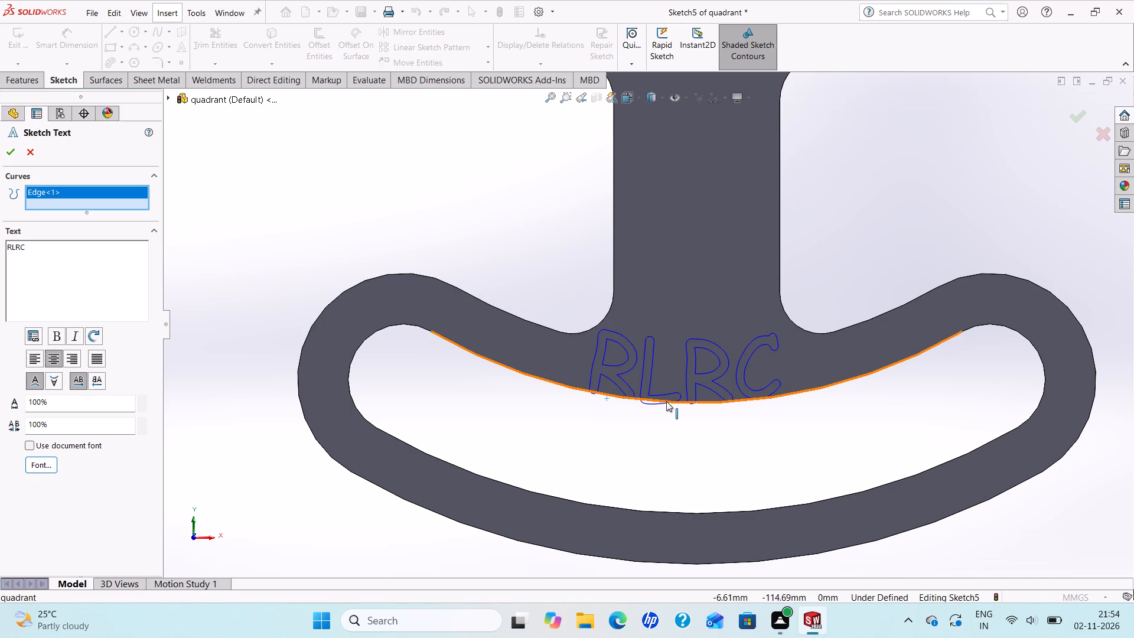
{"action": "scroll", "coordinate": [761, 372], "scroll_direction": "up", "scroll_amount": 1}
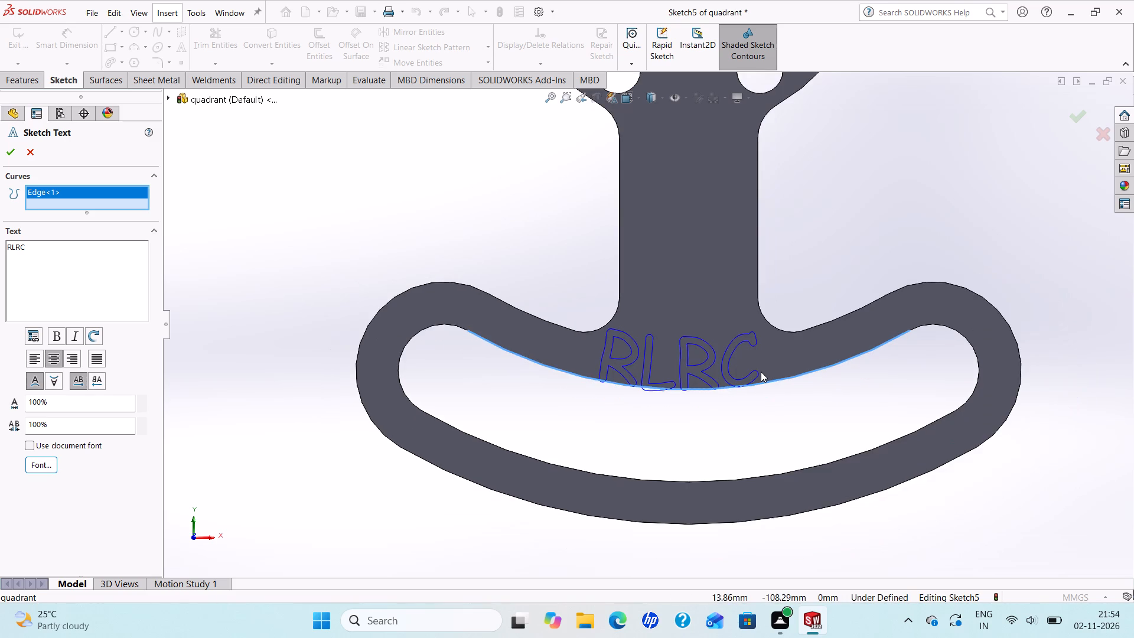
{"action": "scroll", "coordinate": [761, 372], "scroll_direction": "down", "scroll_amount": 1}
{"action": "scroll", "coordinate": [761, 372], "scroll_direction": "up", "scroll_amount": 1}
{"action": "scroll", "coordinate": [751, 355], "scroll_direction": "down", "scroll_amount": 1}
{"action": "scroll", "coordinate": [751, 354], "scroll_direction": "up", "scroll_amount": 1}
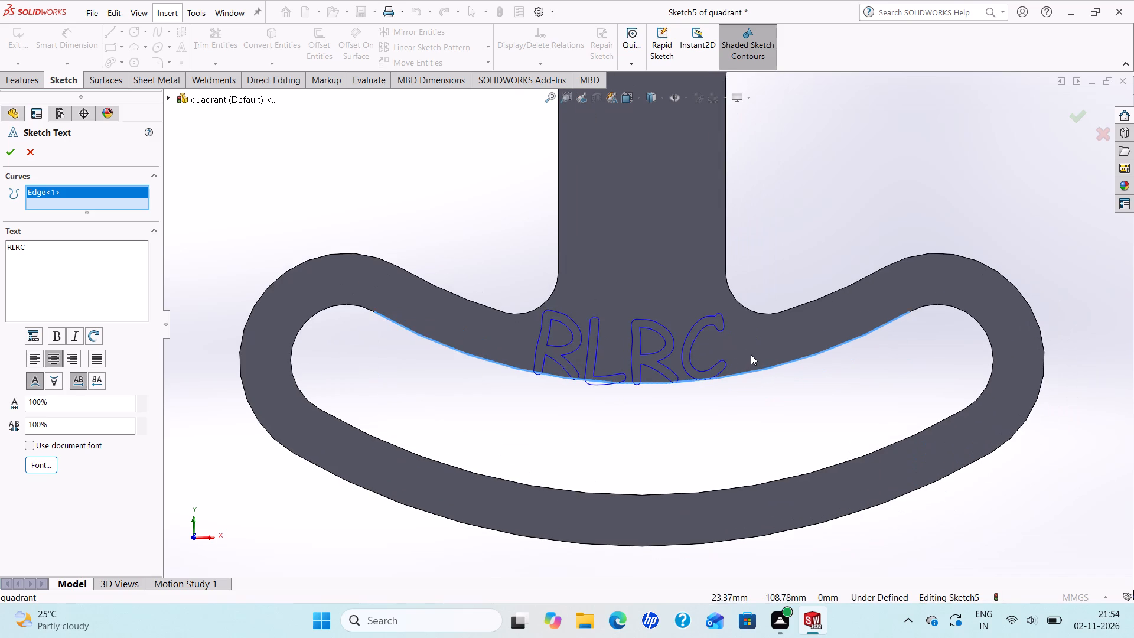
{"action": "scroll", "coordinate": [734, 336], "scroll_direction": "down", "scroll_amount": 1}
{"action": "scroll", "coordinate": [734, 336], "scroll_direction": "up", "scroll_amount": 1}
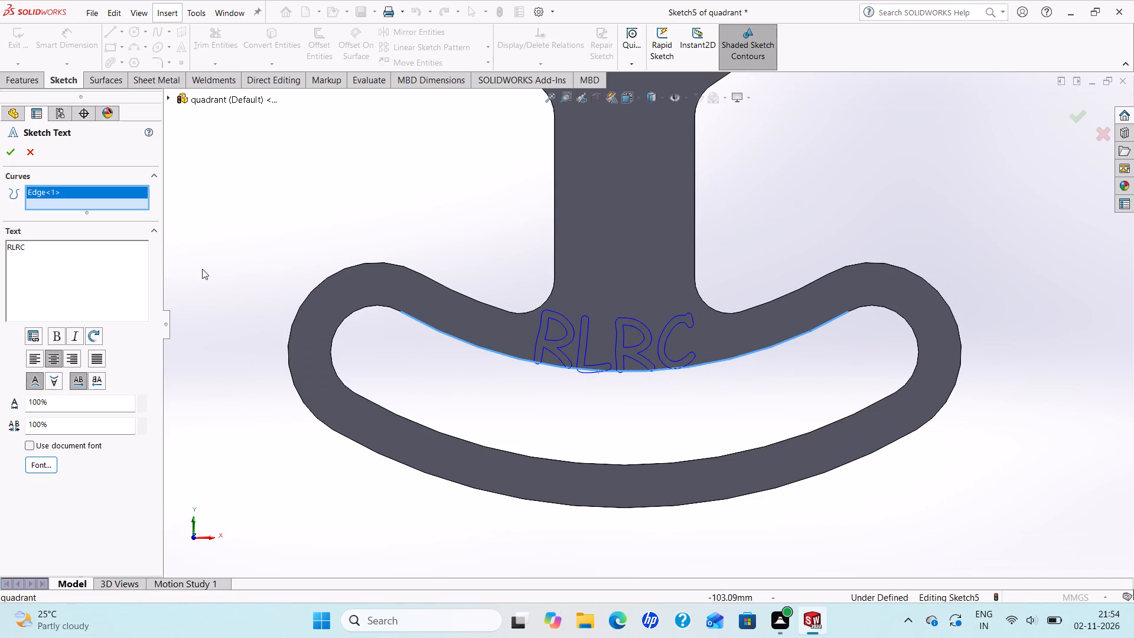
{"action": "left_click", "coordinate": [8, 152]}
Extrude the RLRC text sketch as a Blind boss 1 mm deep, merged with the part.
{"action": "scroll", "coordinate": [339, 275], "scroll_direction": "up", "scroll_amount": 2}
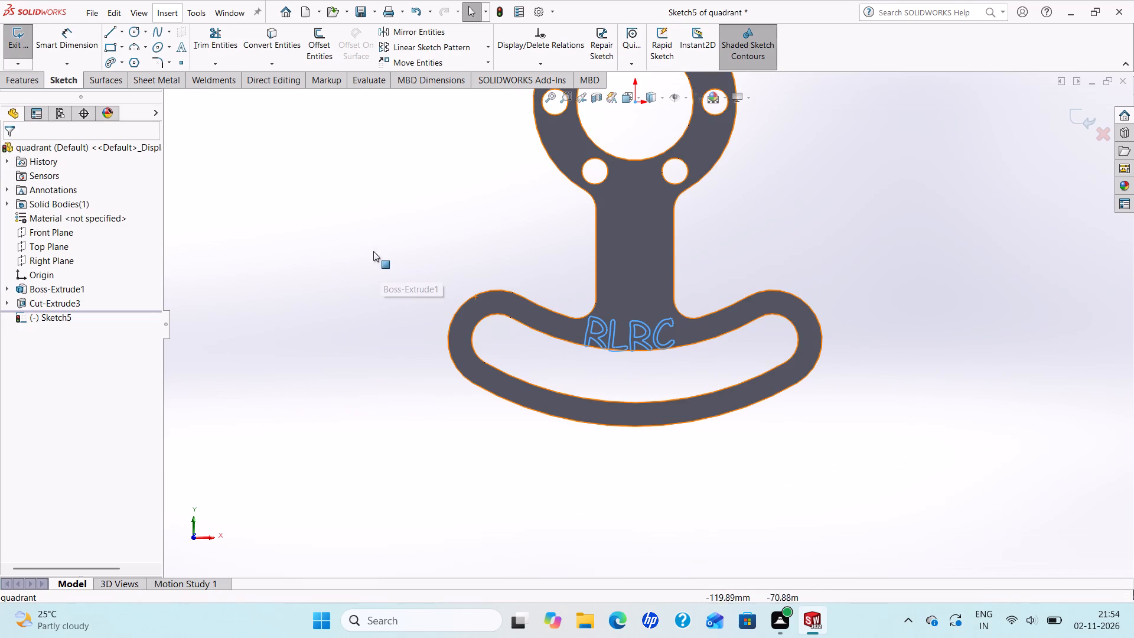
{"action": "left_click", "coordinate": [28, 84]}
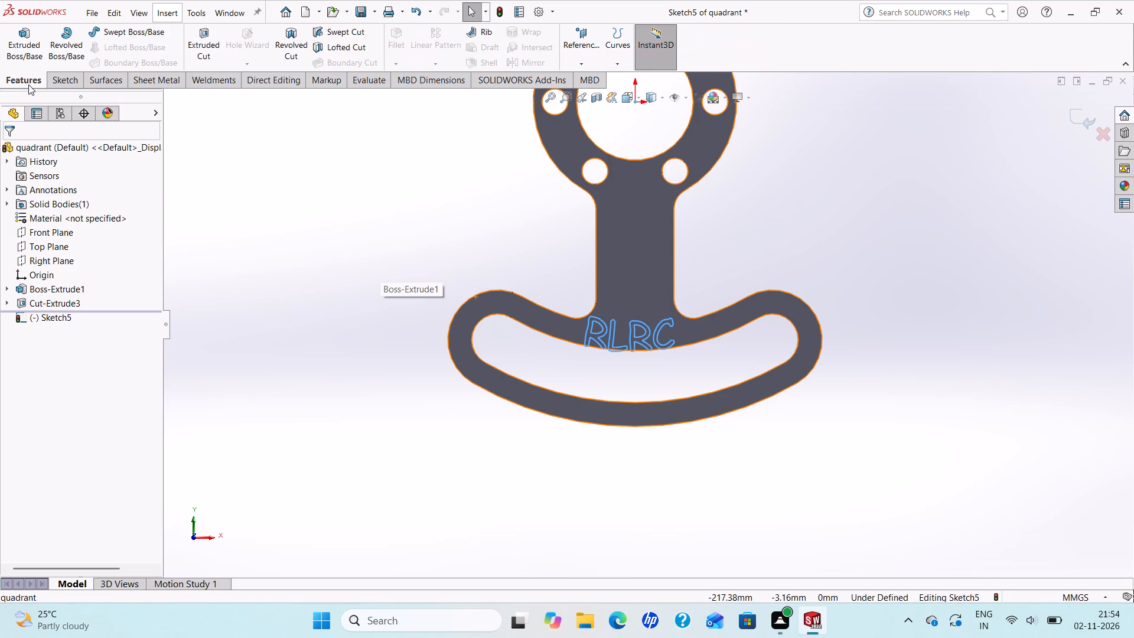
{"action": "left_click", "coordinate": [28, 41]}
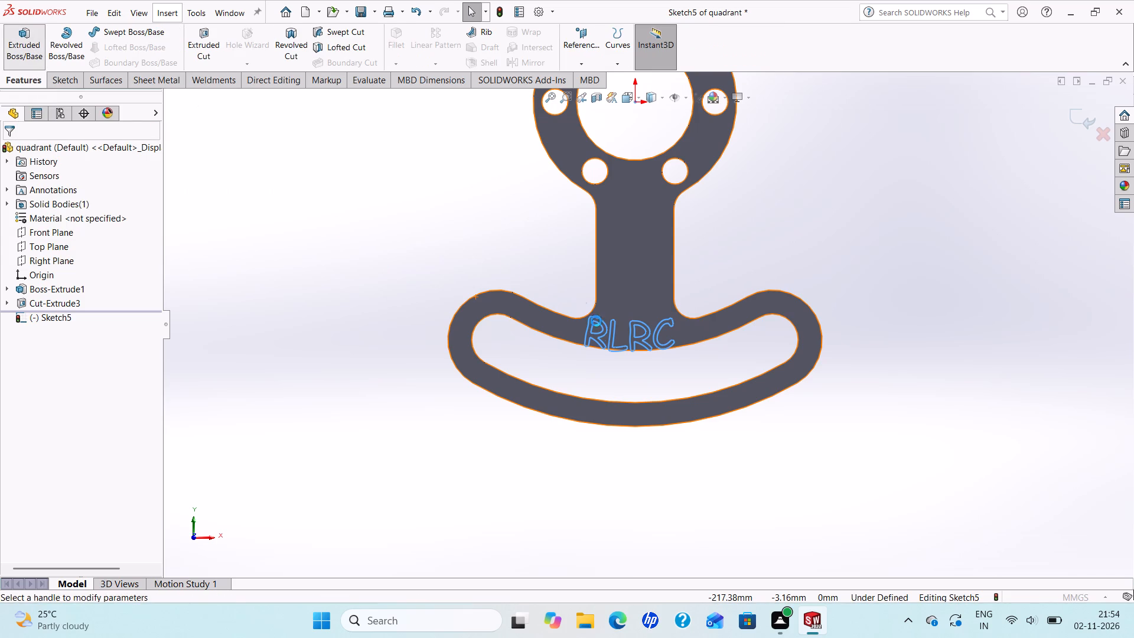
{"action": "middle_click_drag", "start_coordinate": [600, 356], "coordinate": [567, 346]}
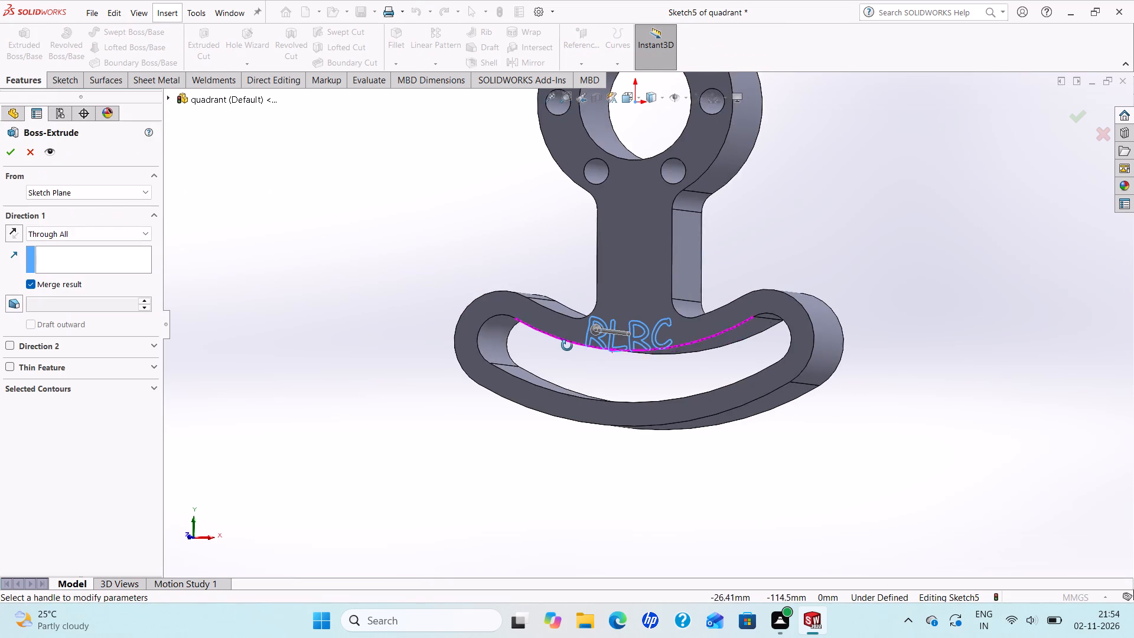
{"action": "middle_click_drag", "start_coordinate": [567, 346], "coordinate": [558, 349]}
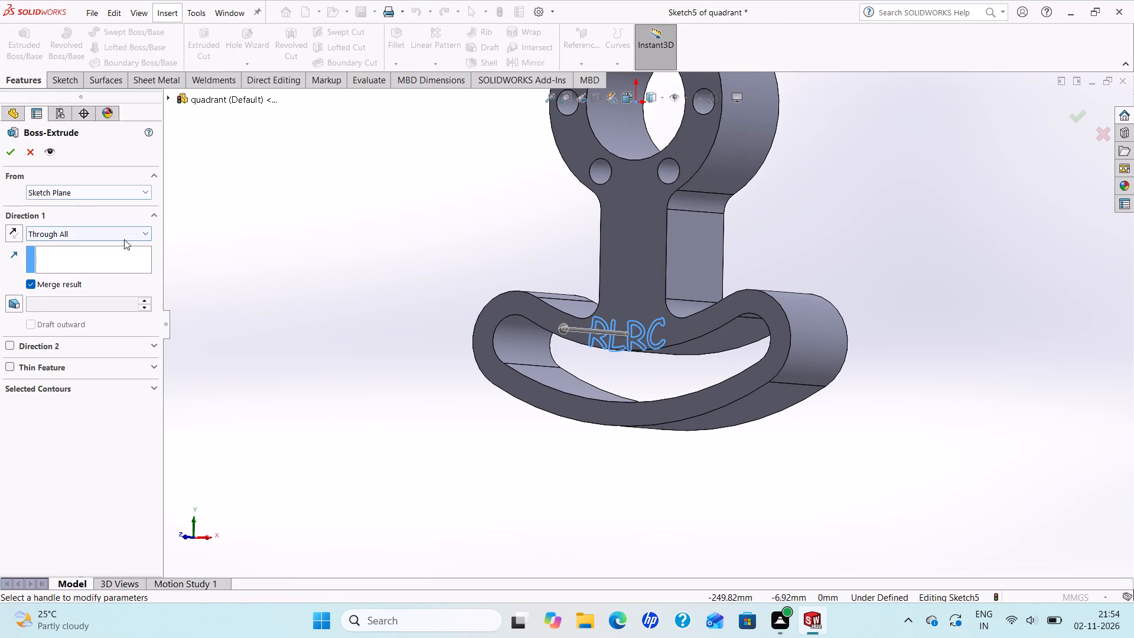
{"action": "left_click", "coordinate": [142, 239]}
{"action": "left_click", "coordinate": [89, 243]}
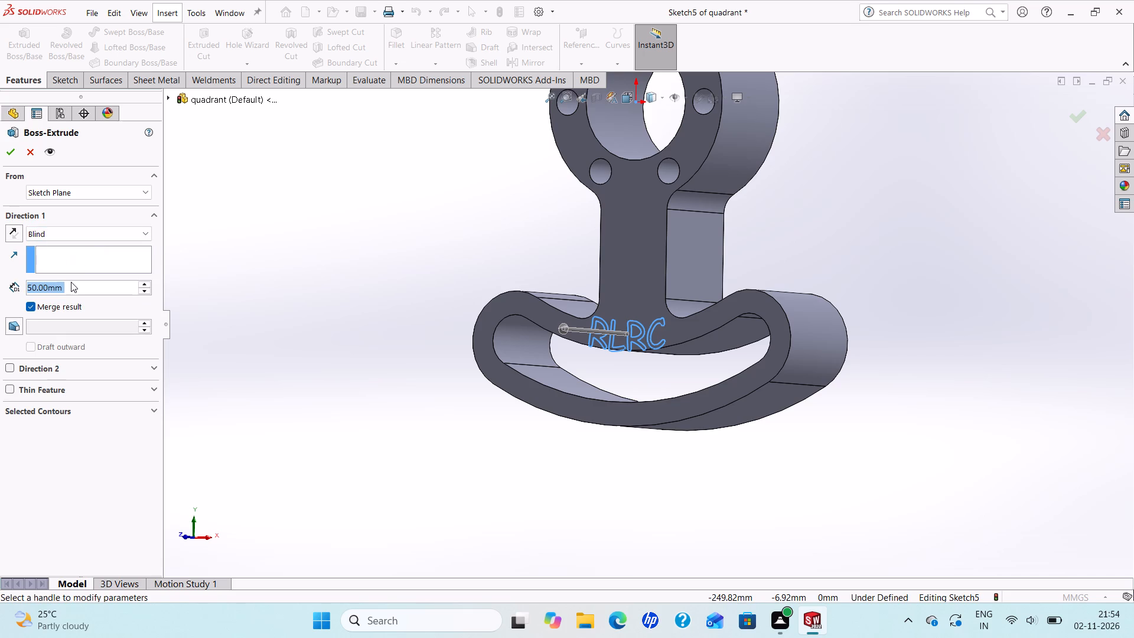
{"action": "type", "text": "0.2"}
{"action": "key", "text": "Return"}
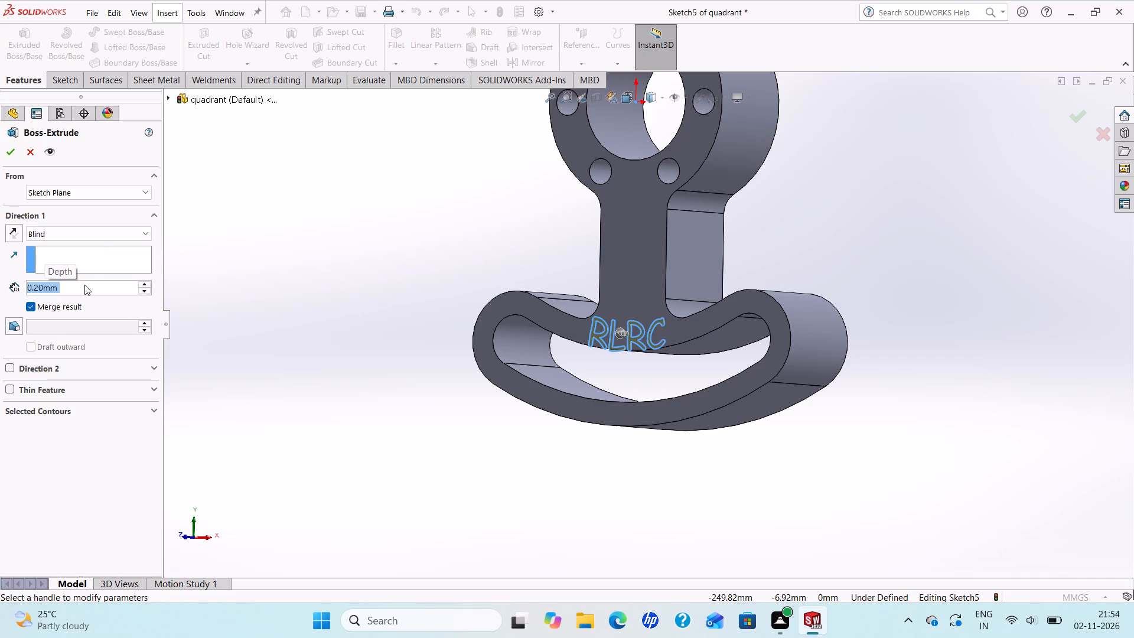
{"action": "key", "text": "1"}
{"action": "key", "text": "Return"}
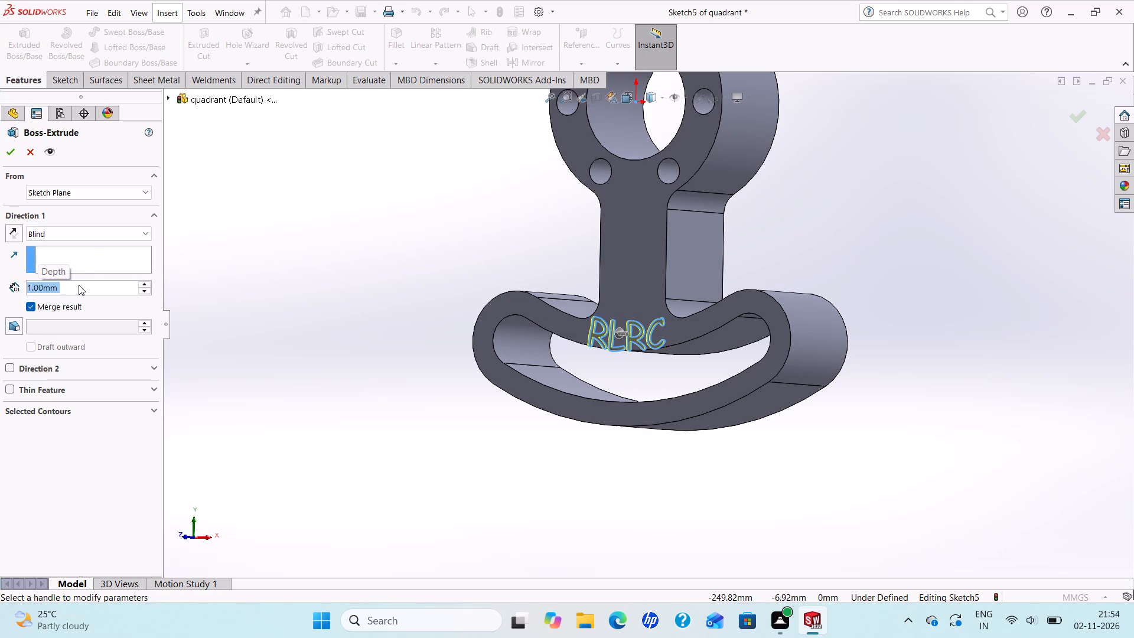
{"action": "left_click", "coordinate": [5, 154]}
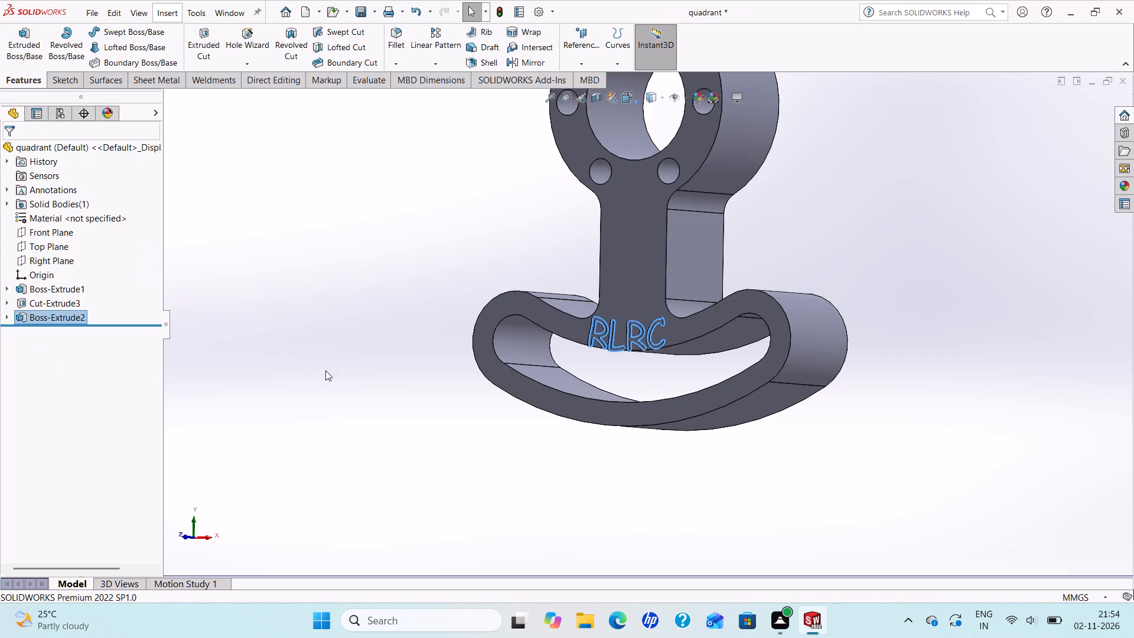
{"action": "key", "text": "Escape"}
Apply the pure blue standard colour to the whole quadrant part.
{"action": "middle_click_drag", "start_coordinate": [419, 362], "coordinate": [485, 401]}
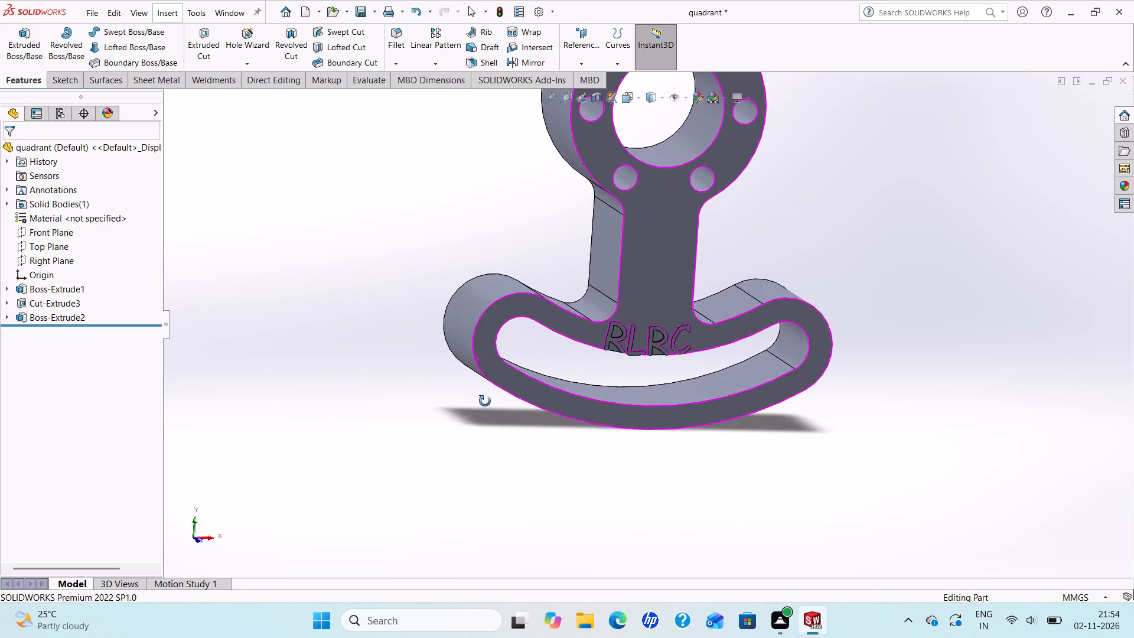
{"action": "middle_click_drag", "start_coordinate": [485, 401], "coordinate": [486, 401]}
{"action": "scroll", "coordinate": [486, 401], "scroll_direction": "up", "scroll_amount": 2}
{"action": "scroll", "coordinate": [853, 286], "scroll_direction": "down", "scroll_amount": 2}
{"action": "scroll", "coordinate": [825, 284], "scroll_direction": "up", "scroll_amount": 2}
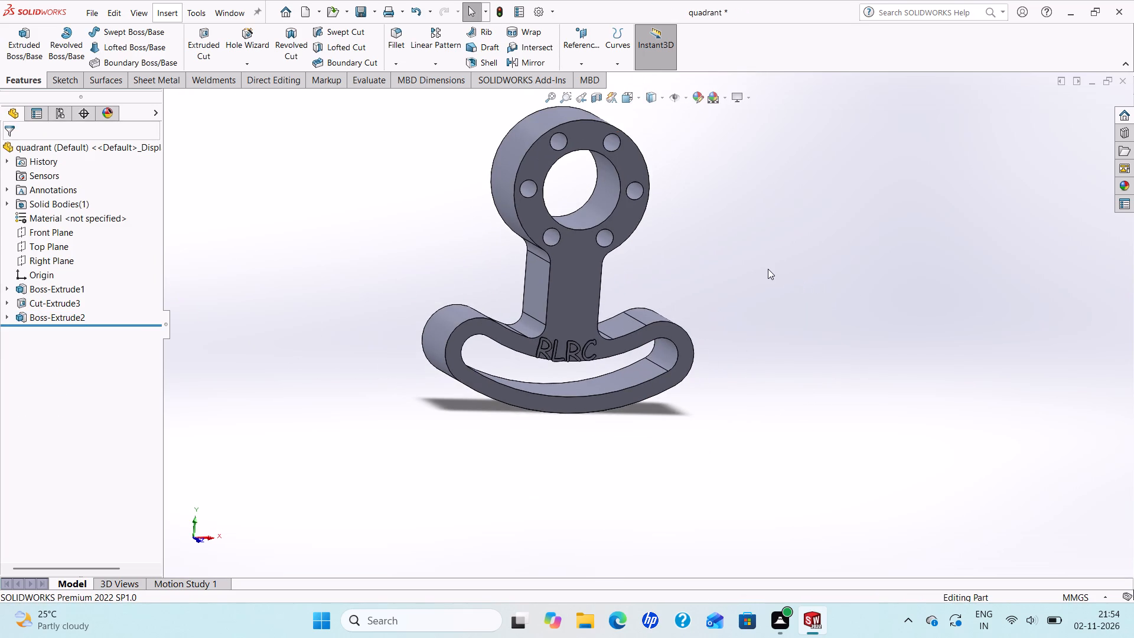
{"action": "scroll", "coordinate": [762, 265], "scroll_direction": "up", "scroll_amount": 1}
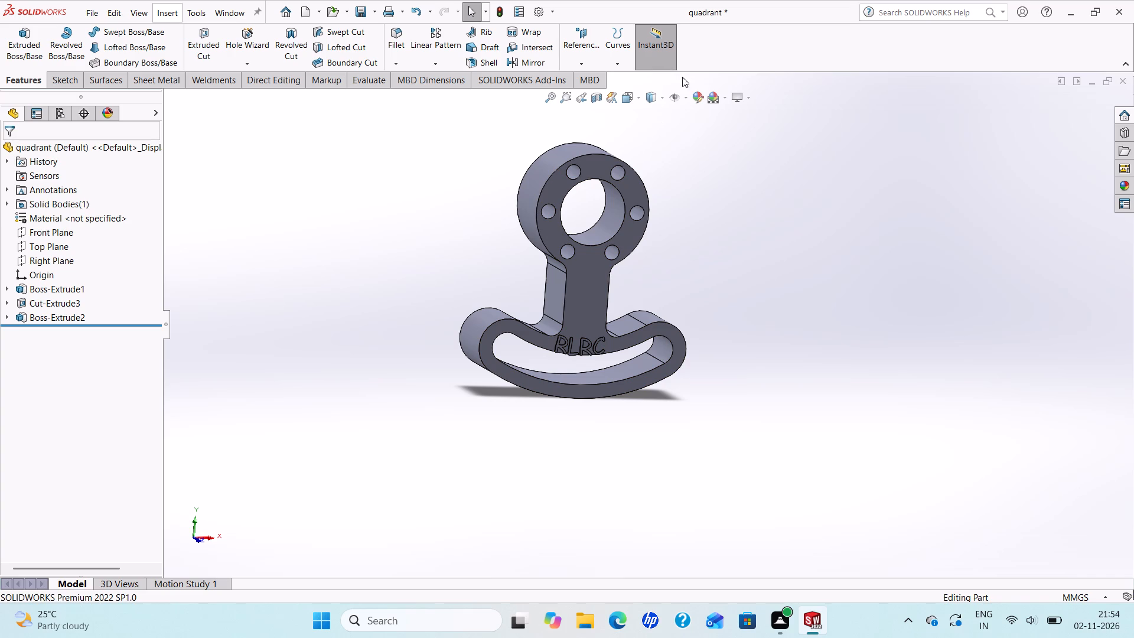
{"action": "left_click", "coordinate": [694, 98]}
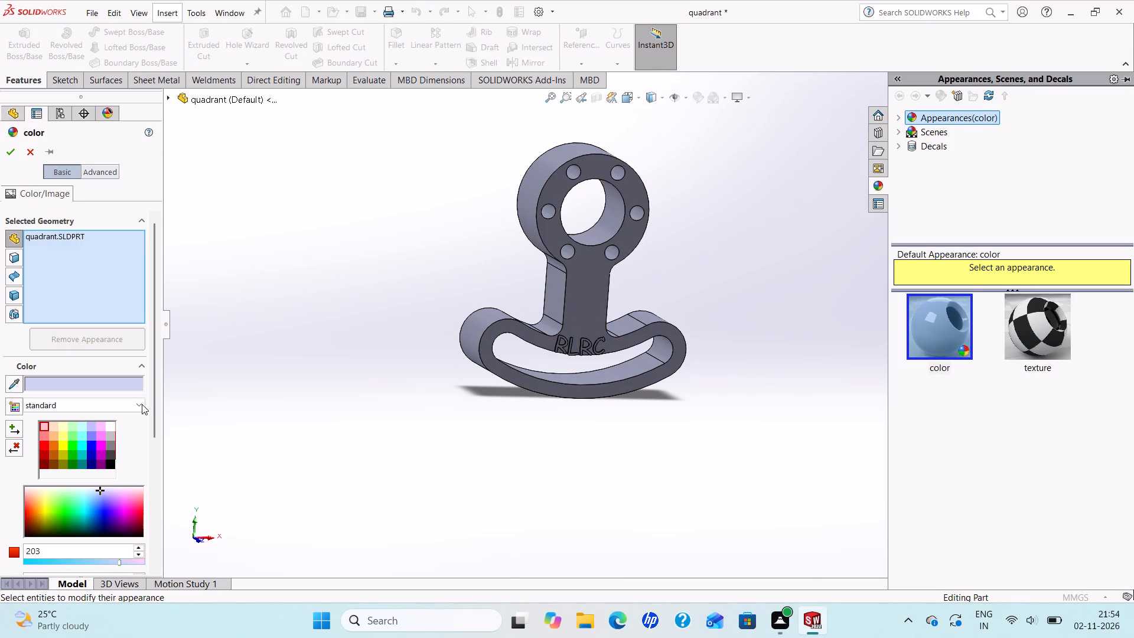
{"action": "left_click", "coordinate": [93, 447]}
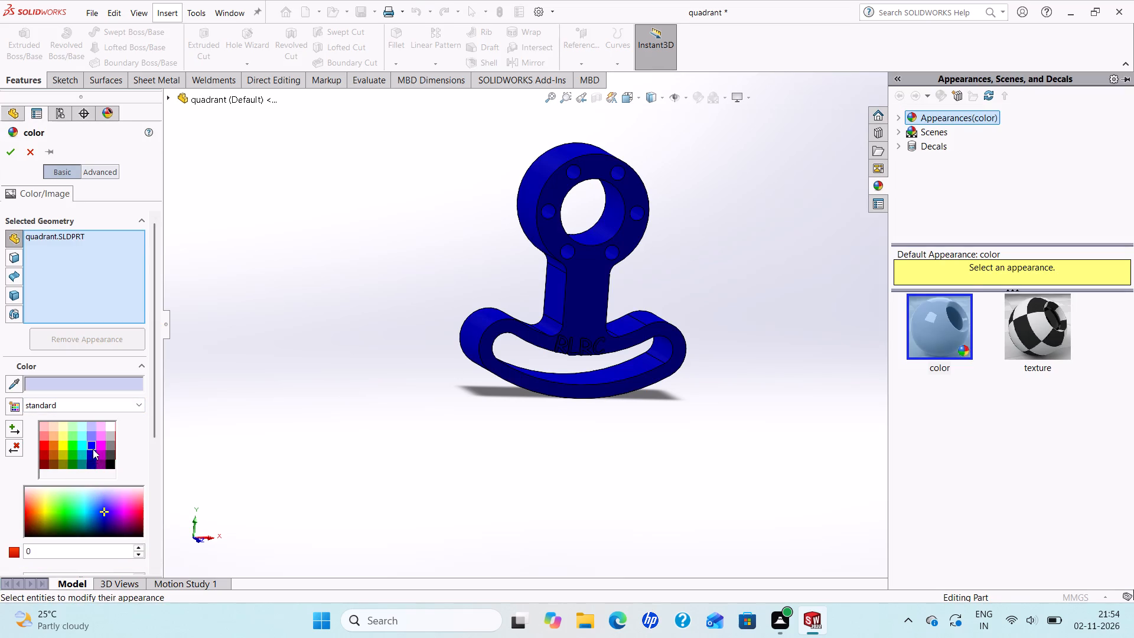
{"action": "left_click", "coordinate": [93, 438]}
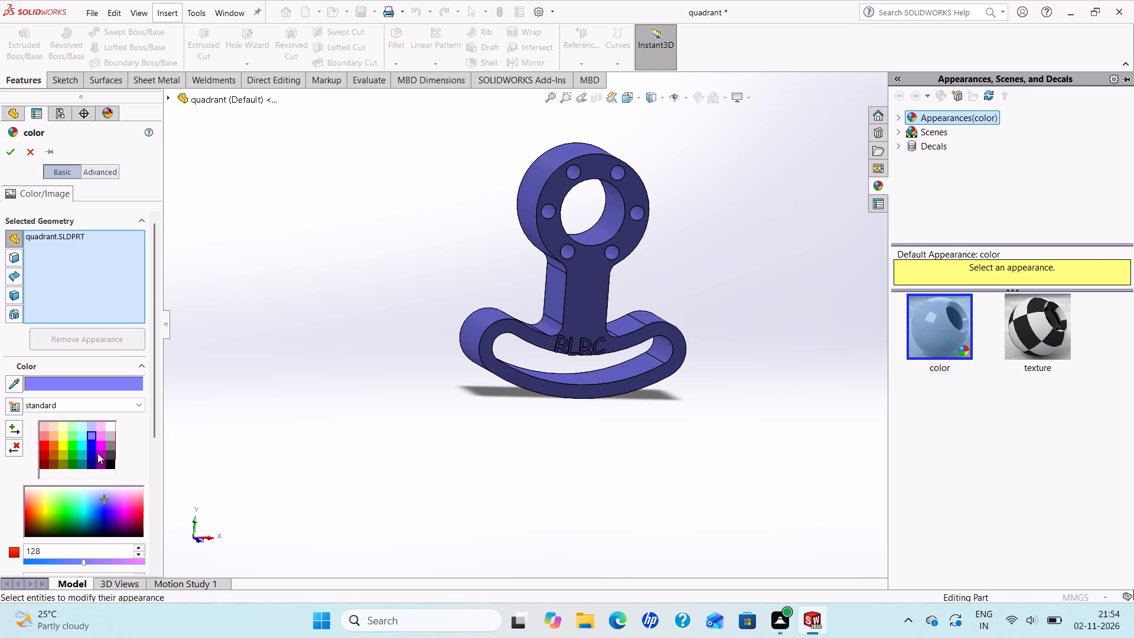
{"action": "left_click", "coordinate": [93, 445]}
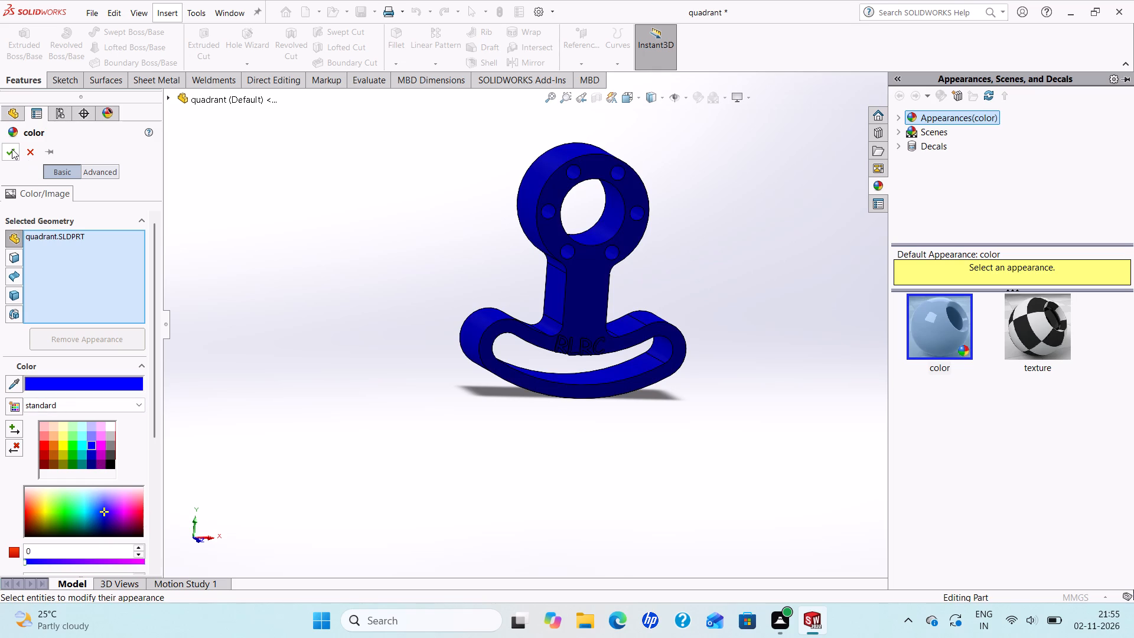
{"action": "left_click", "coordinate": [12, 149]}
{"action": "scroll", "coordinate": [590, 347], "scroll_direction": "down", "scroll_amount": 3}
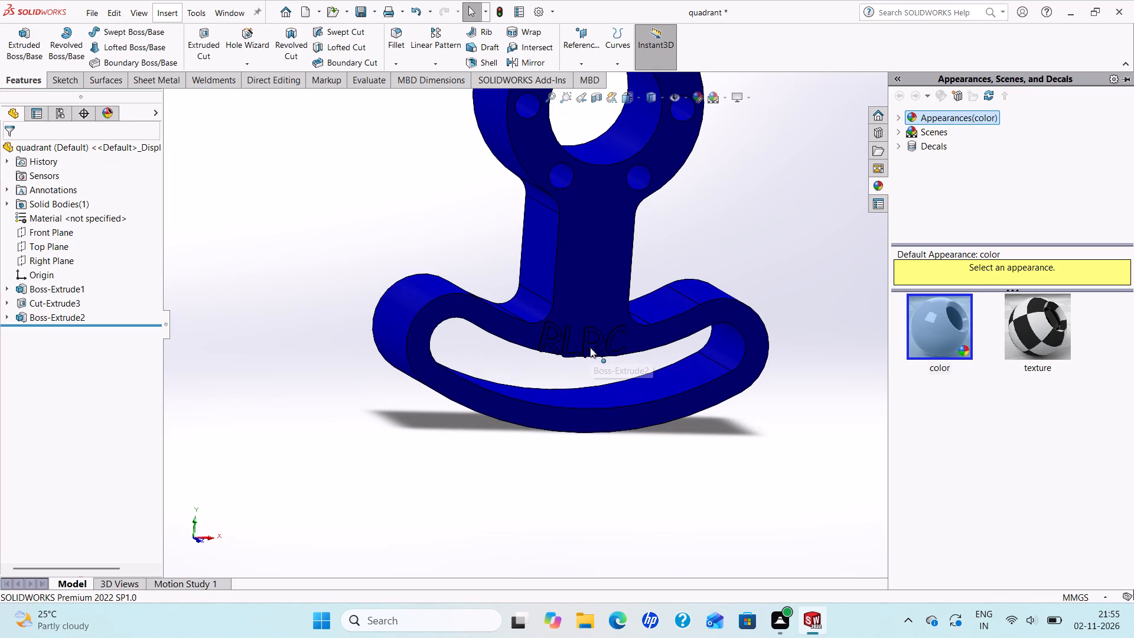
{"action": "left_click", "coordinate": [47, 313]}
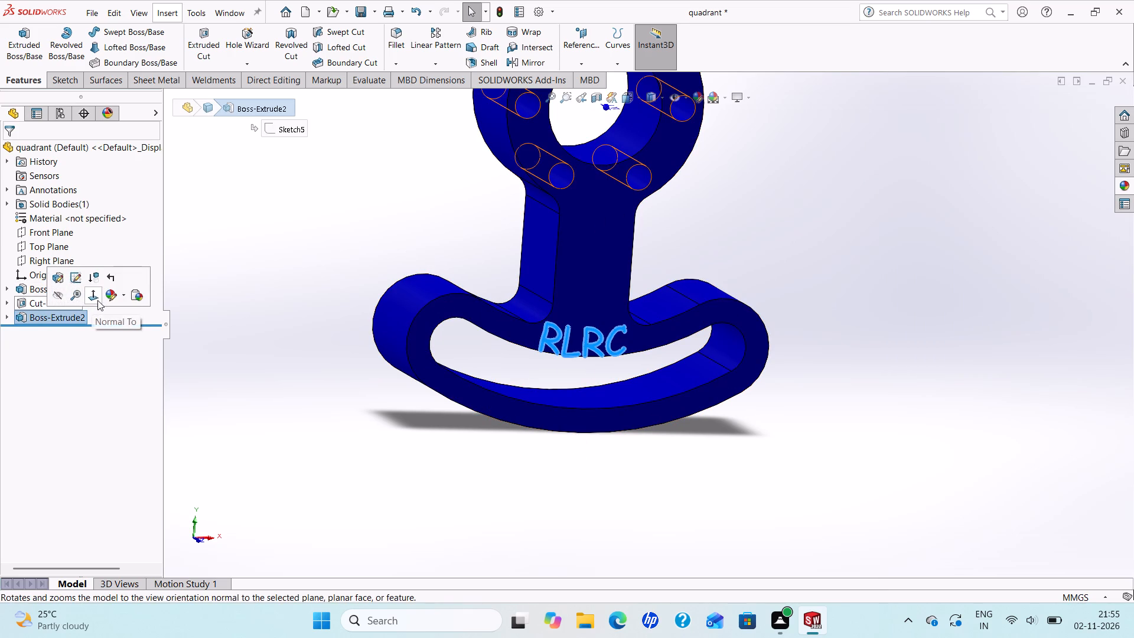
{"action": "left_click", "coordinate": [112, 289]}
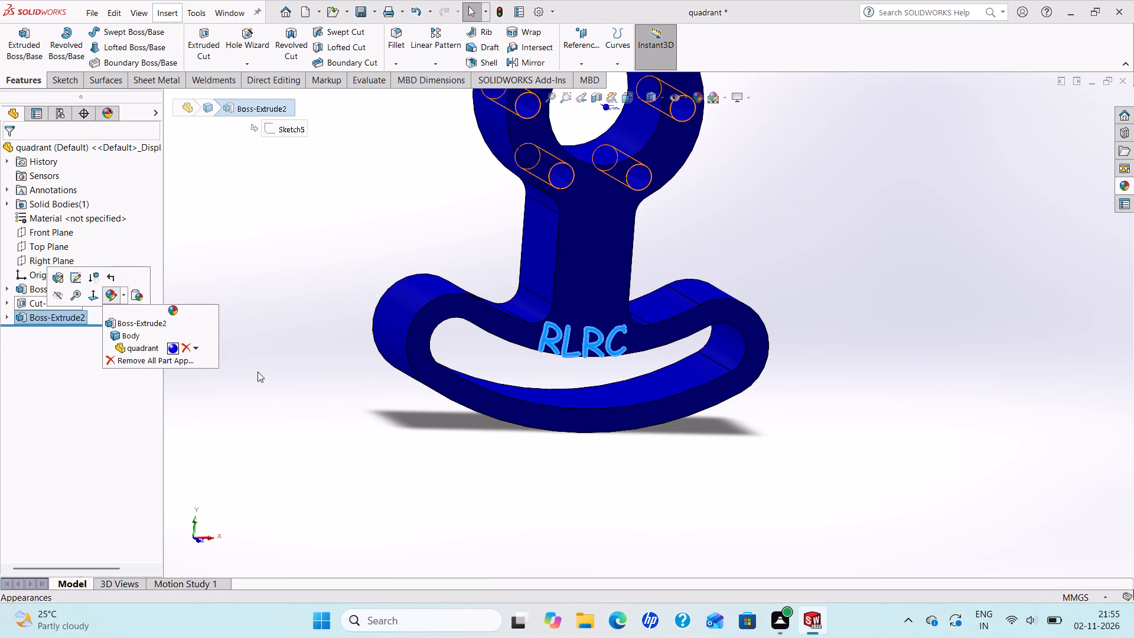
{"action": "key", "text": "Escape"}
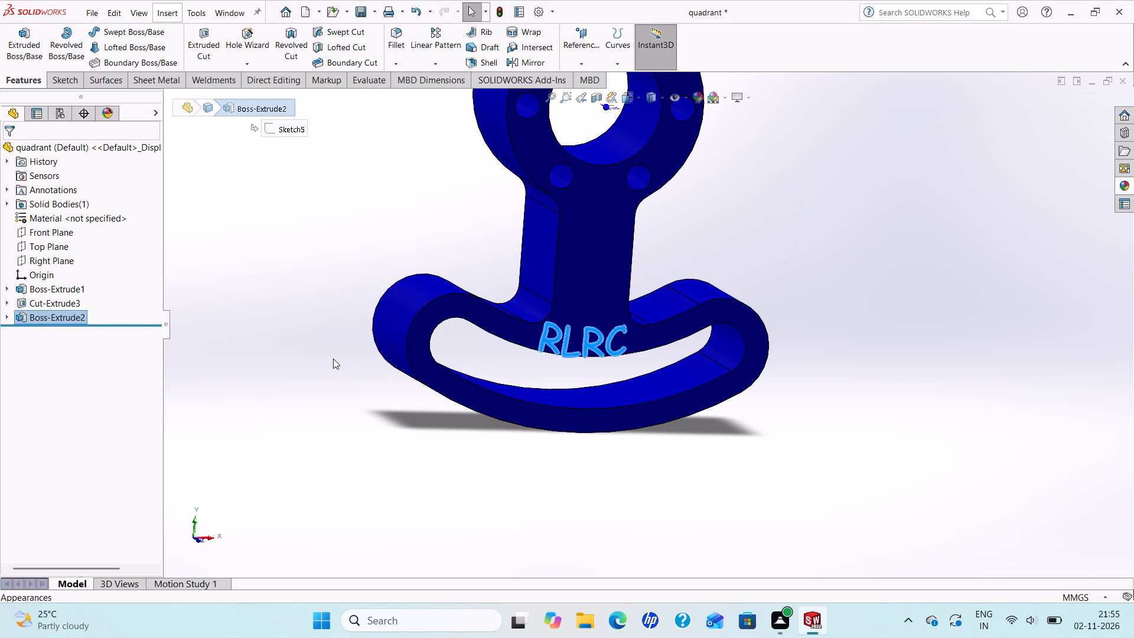
Apply the pure red standard colour to the raised RLRC text feature, Boss-Extrude2.
{"action": "left_click", "coordinate": [63, 320]}
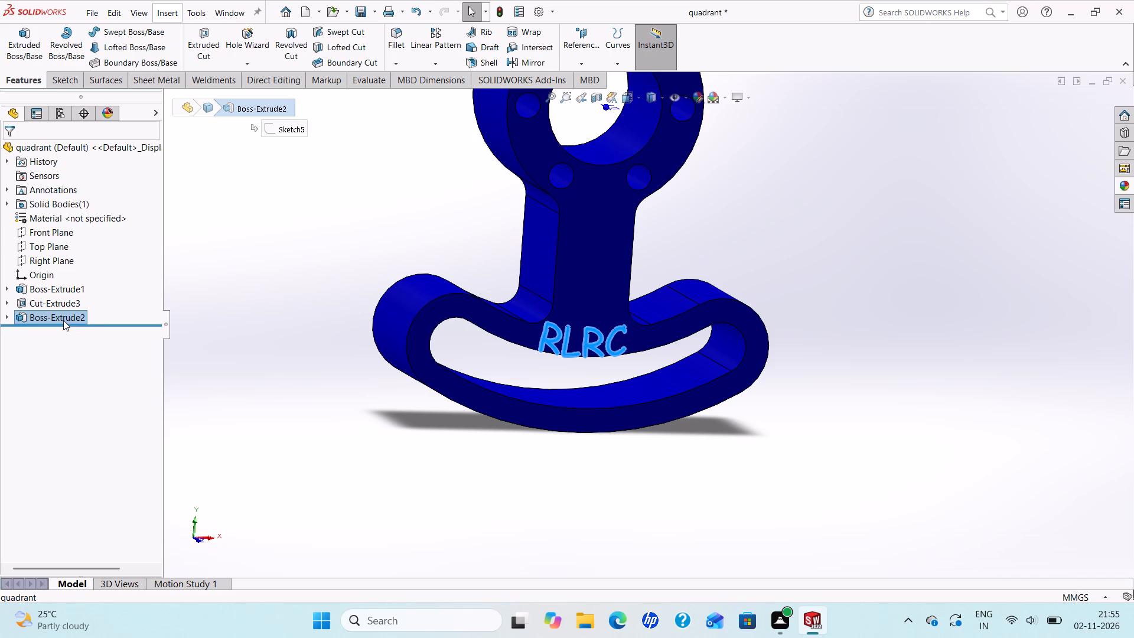
{"action": "key", "text": "Escape"}
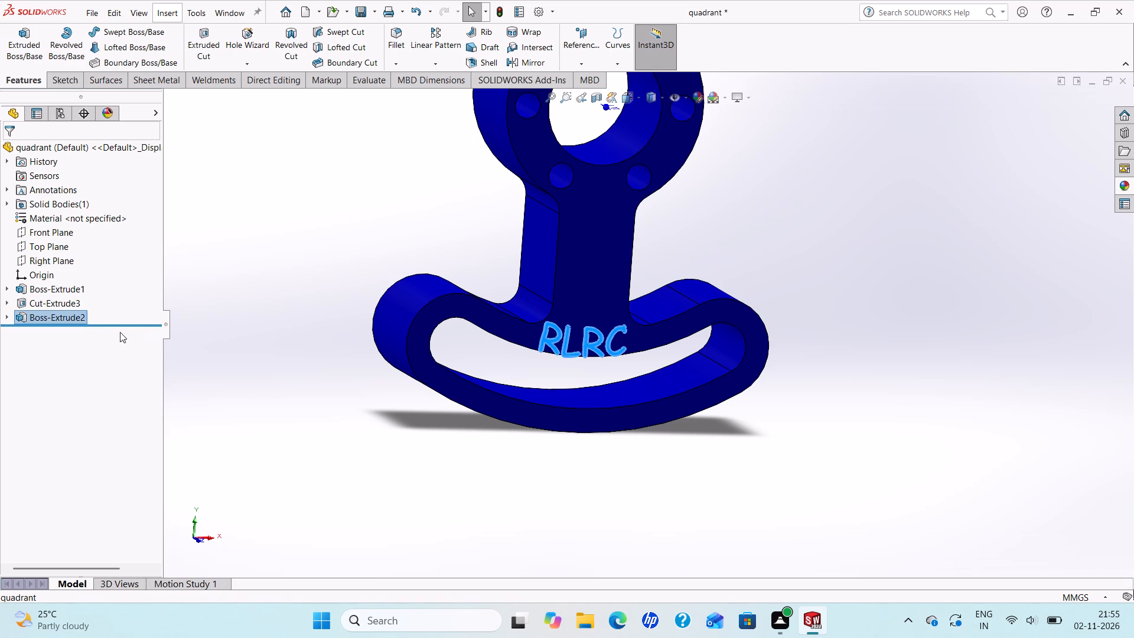
{"action": "left_click", "coordinate": [71, 317]}
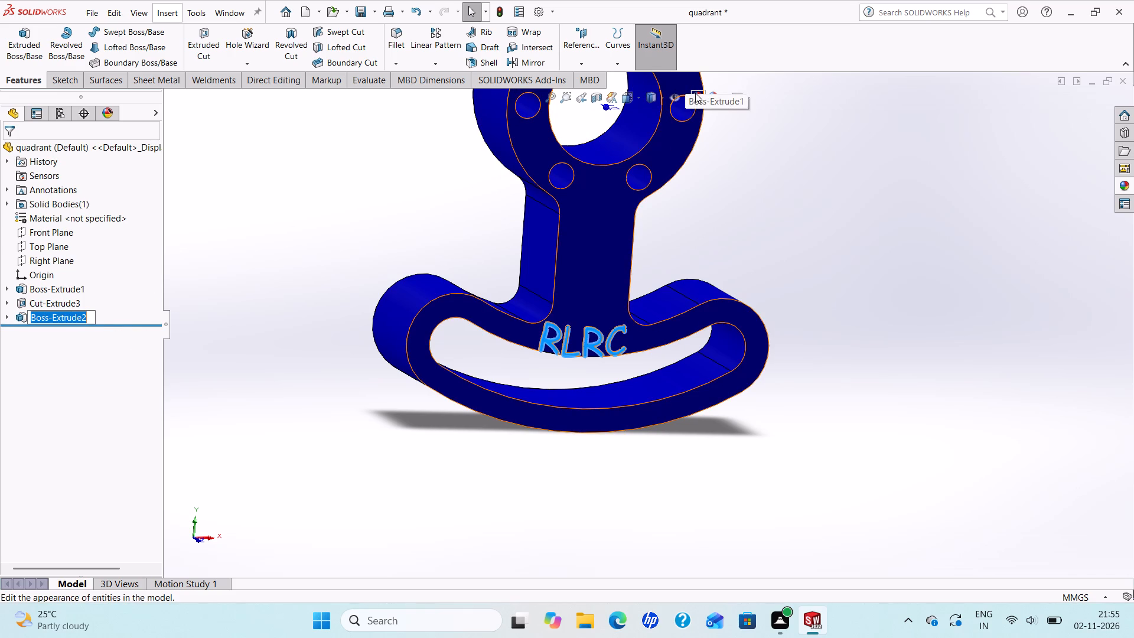
{"action": "left_click", "coordinate": [695, 93]}
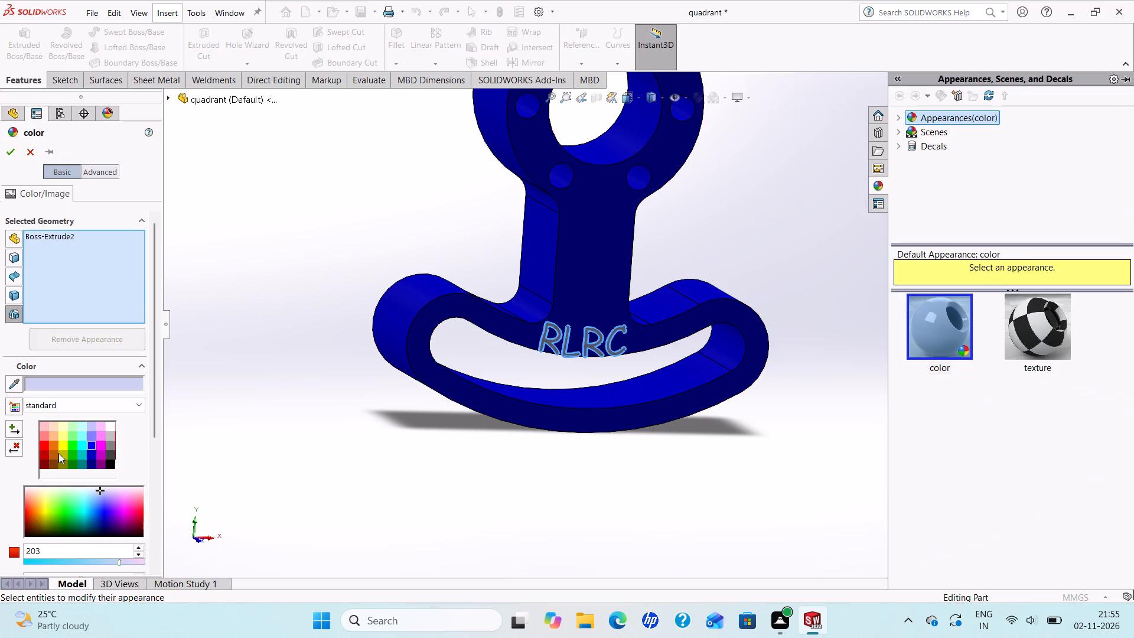
{"action": "left_click", "coordinate": [42, 448]}
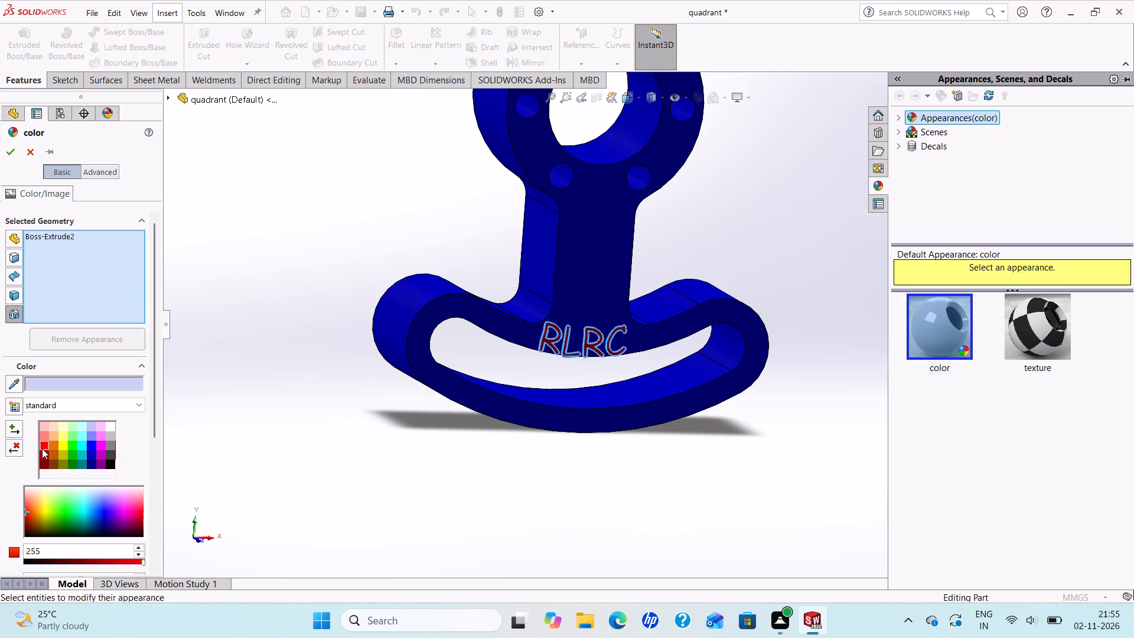
{"action": "left_click", "coordinate": [5, 151]}
Examine the coloured quadrant part and its RLRC lettering from different angles and distances.
{"action": "scroll", "coordinate": [632, 406], "scroll_direction": "up", "scroll_amount": 1}
{"action": "middle_click_drag", "start_coordinate": [632, 398], "coordinate": [625, 362]}
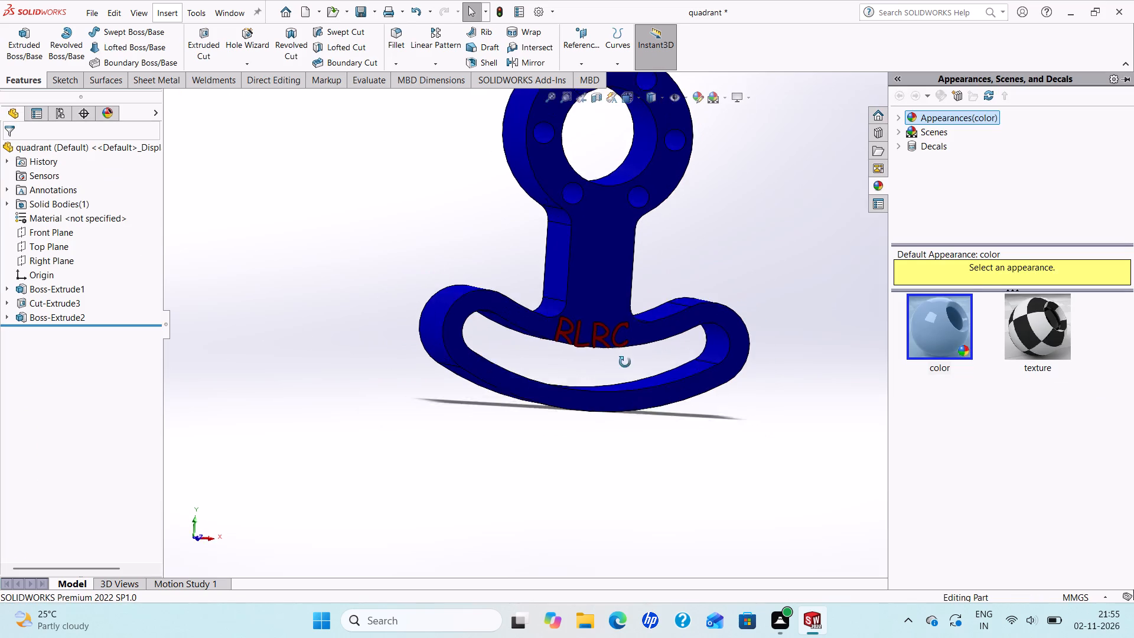
{"action": "middle_click_drag", "start_coordinate": [625, 362], "coordinate": [584, 406]}
{"action": "scroll", "coordinate": [584, 403], "scroll_direction": "up", "scroll_amount": 2}
{"action": "scroll", "coordinate": [647, 144], "scroll_direction": "down", "scroll_amount": 3}
{"action": "scroll", "coordinate": [650, 171], "scroll_direction": "up", "scroll_amount": 1}
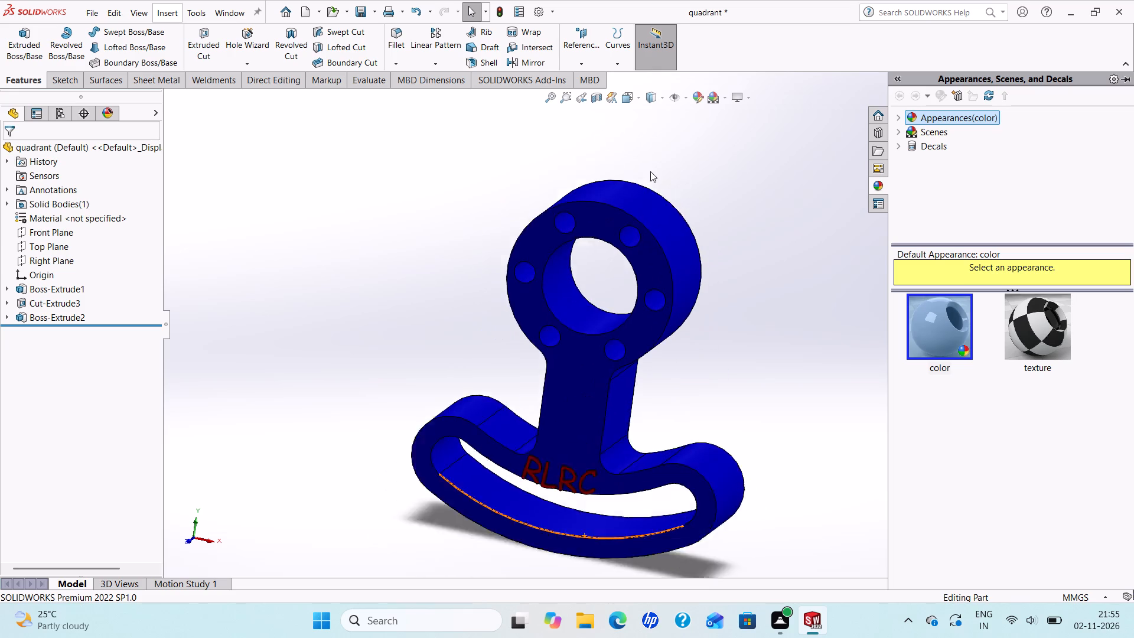
{"action": "scroll", "coordinate": [650, 171], "scroll_direction": "up", "scroll_amount": 2}
{"action": "scroll", "coordinate": [665, 294], "scroll_direction": "down", "scroll_amount": 2}
{"action": "scroll", "coordinate": [667, 324], "scroll_direction": "up", "scroll_amount": 3}
{"action": "scroll", "coordinate": [692, 419], "scroll_direction": "down", "scroll_amount": 2}
{"action": "scroll", "coordinate": [692, 419], "scroll_direction": "up", "scroll_amount": 2}
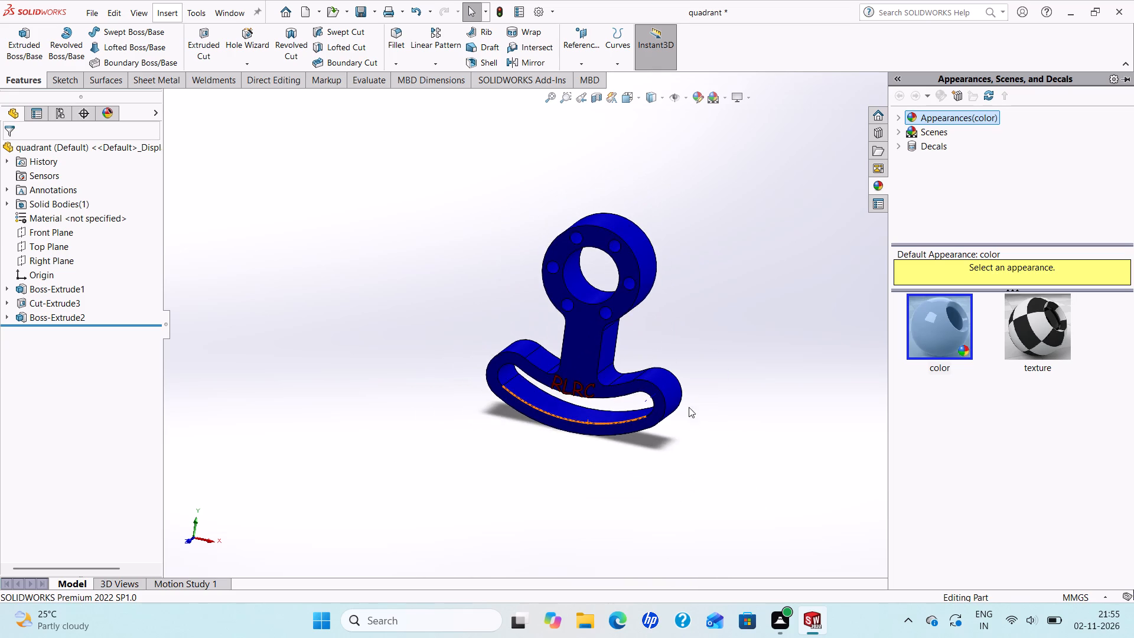
{"action": "scroll", "coordinate": [685, 385], "scroll_direction": "down", "scroll_amount": 2}
{"action": "scroll", "coordinate": [679, 333], "scroll_direction": "up", "scroll_amount": 2}
{"action": "scroll", "coordinate": [696, 300], "scroll_direction": "down", "scroll_amount": 2}
{"action": "scroll", "coordinate": [685, 294], "scroll_direction": "up", "scroll_amount": 2}
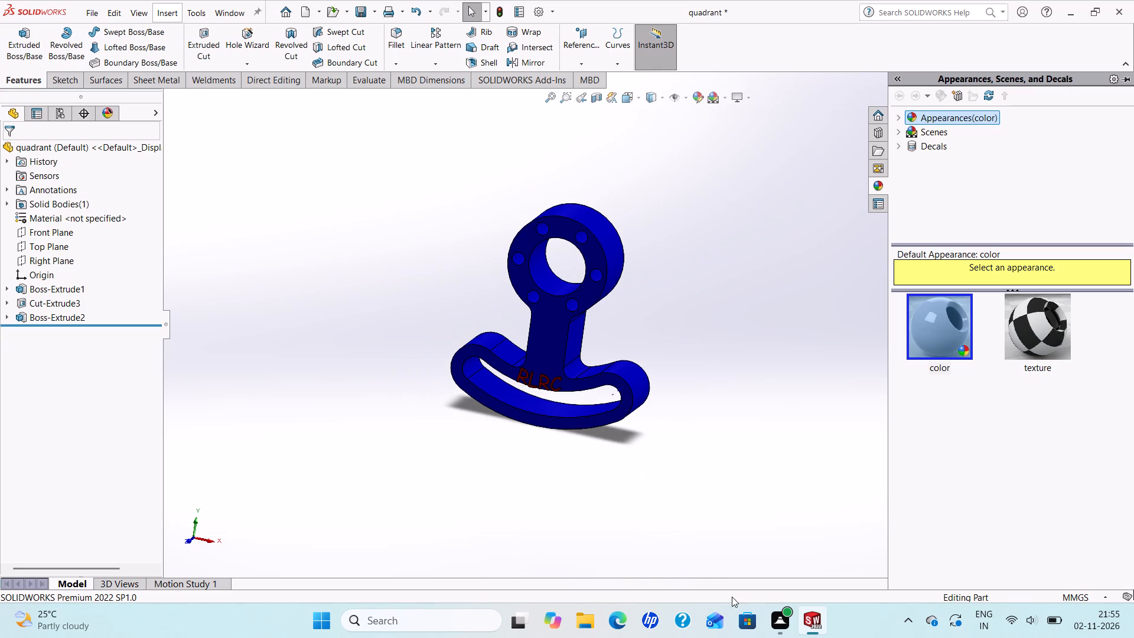
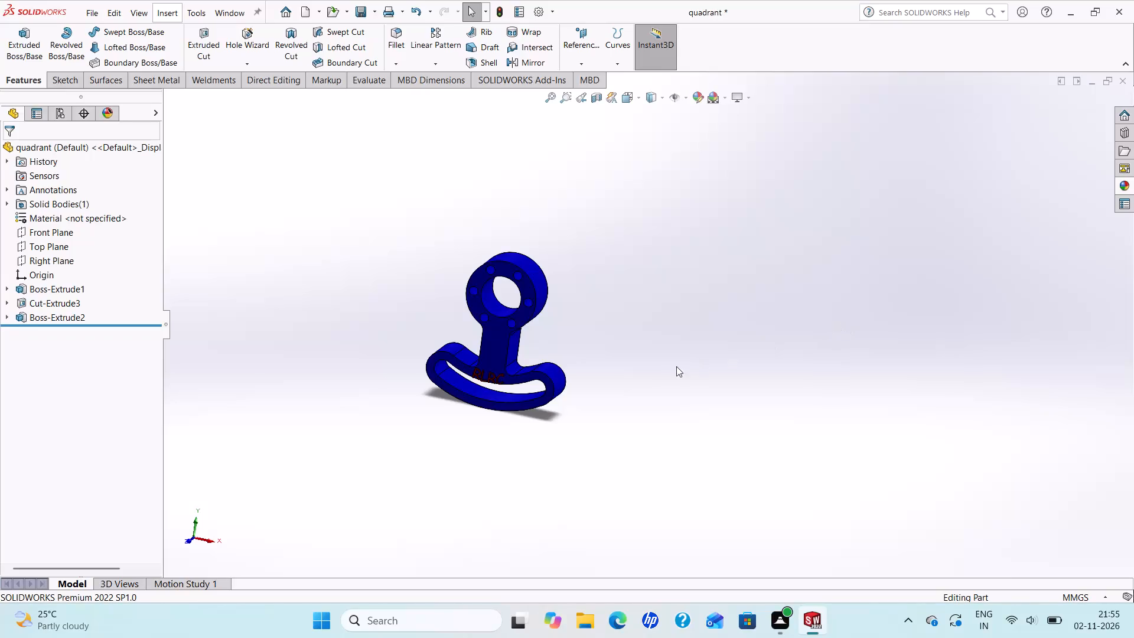
Examine the coloured quadrant part from several angles and check where the Right Plane passes through it.
{"action": "scroll", "coordinate": [674, 367], "scroll_direction": "up", "scroll_amount": 2}
{"action": "scroll", "coordinate": [520, 364], "scroll_direction": "down", "scroll_amount": 2}
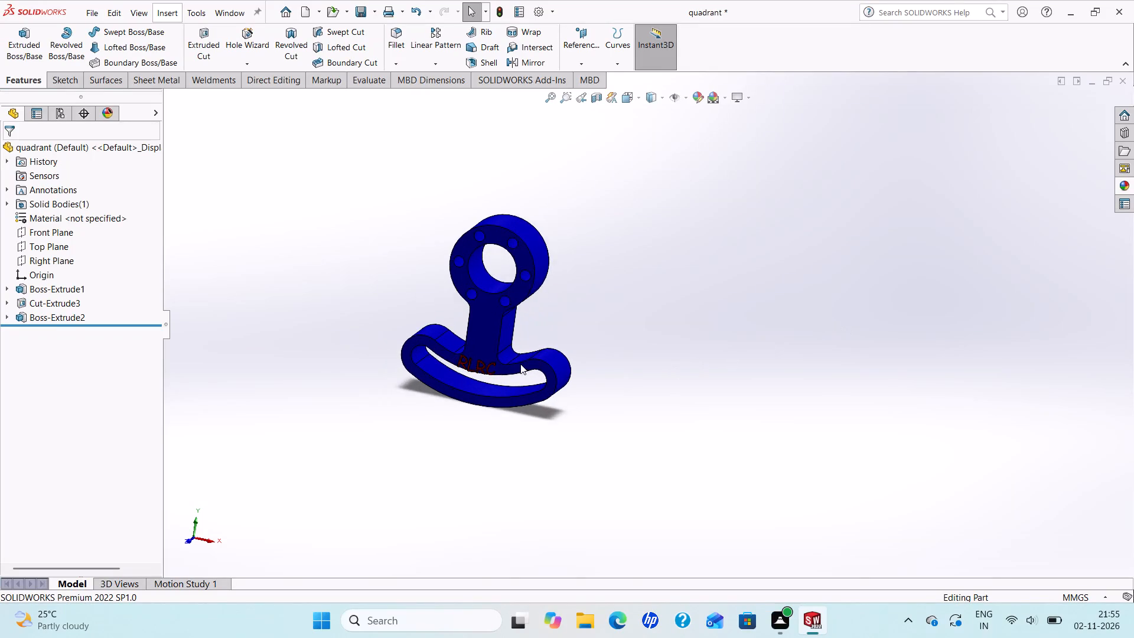
{"action": "scroll", "coordinate": [520, 363], "scroll_direction": "up", "scroll_amount": 2}
{"action": "scroll", "coordinate": [531, 323], "scroll_direction": "down", "scroll_amount": 3}
{"action": "scroll", "coordinate": [535, 328], "scroll_direction": "up", "scroll_amount": 2}
{"action": "middle_click_drag", "start_coordinate": [595, 329], "coordinate": [519, 284]}
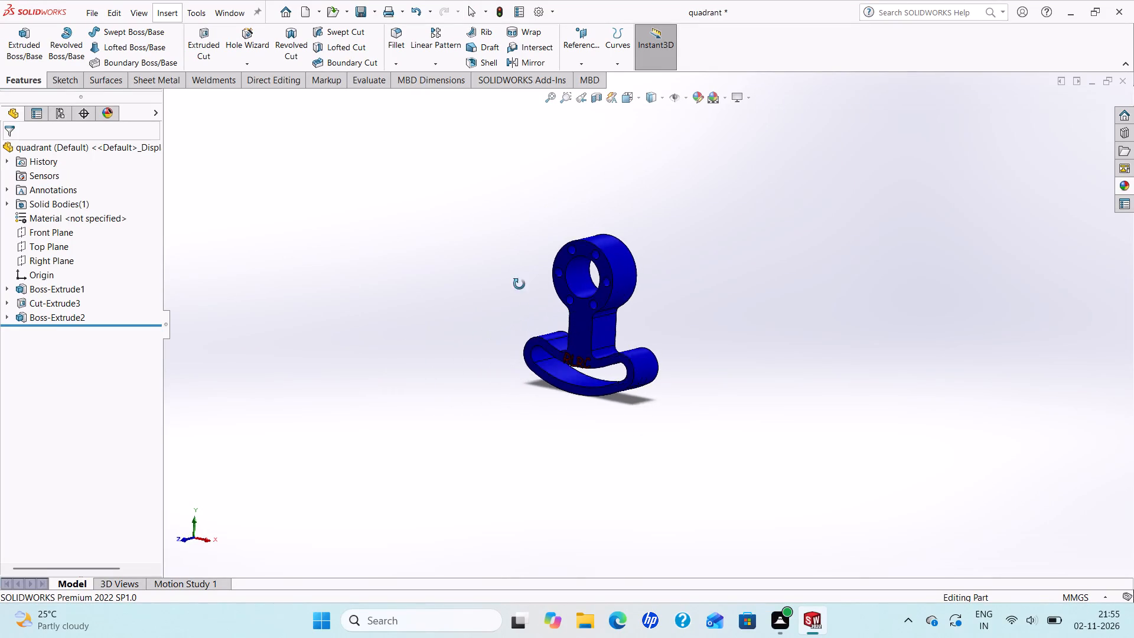
{"action": "middle_click_drag", "start_coordinate": [519, 284], "coordinate": [581, 416]}
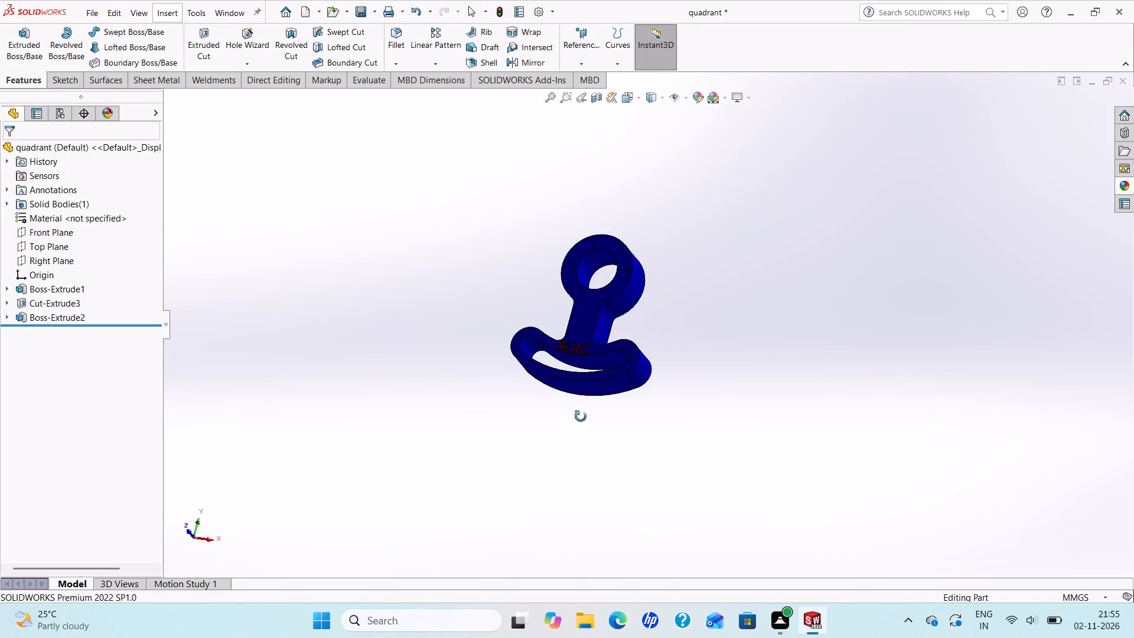
{"action": "middle_click_drag", "start_coordinate": [581, 416], "coordinate": [594, 463]}
{"action": "scroll", "coordinate": [594, 461], "scroll_direction": "up", "scroll_amount": 1}
{"action": "scroll", "coordinate": [651, 336], "scroll_direction": "down", "scroll_amount": 1}
{"action": "middle_click_drag", "start_coordinate": [650, 334], "coordinate": [612, 323]}
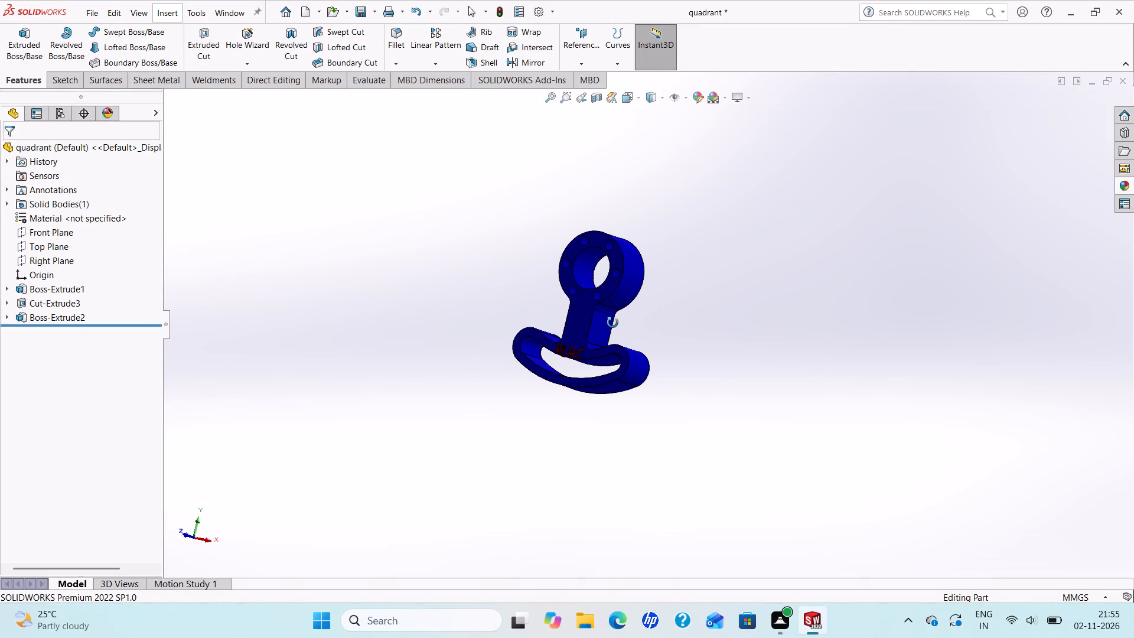
{"action": "middle_click_drag", "start_coordinate": [612, 323], "coordinate": [640, 332]}
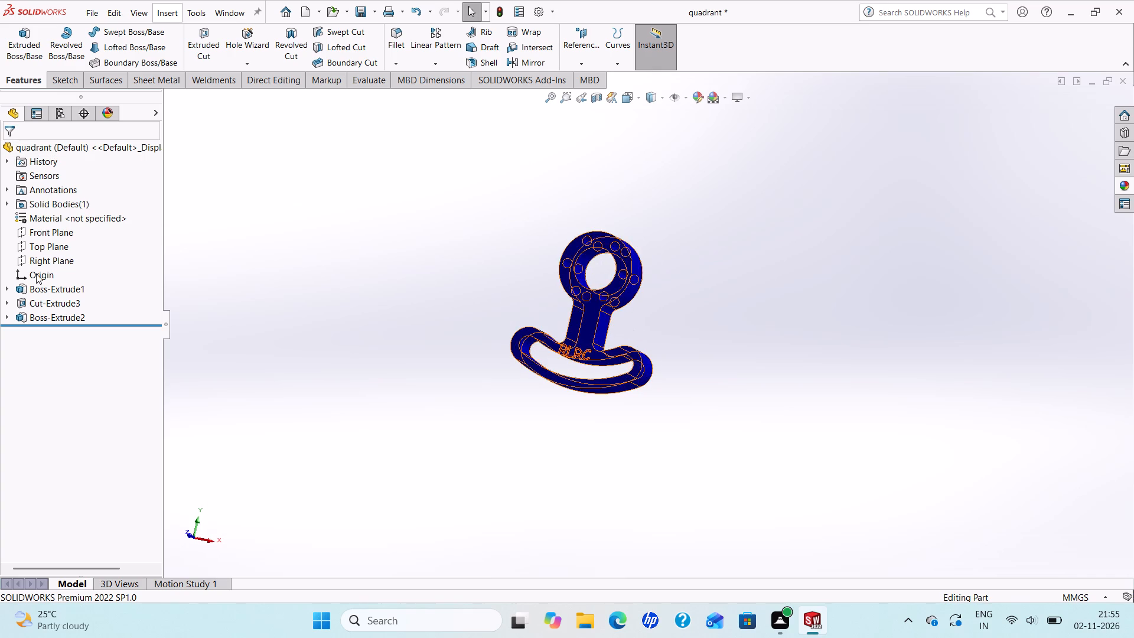
{"action": "left_click", "coordinate": [43, 257]}
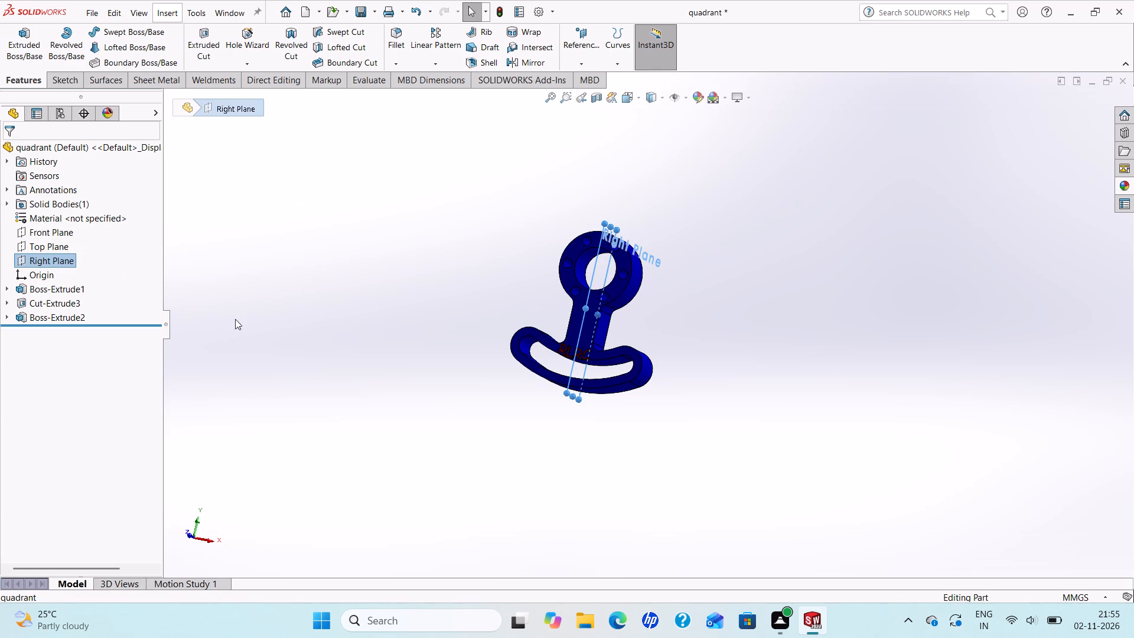
{"action": "middle_click_drag", "start_coordinate": [550, 380], "coordinate": [604, 441]}
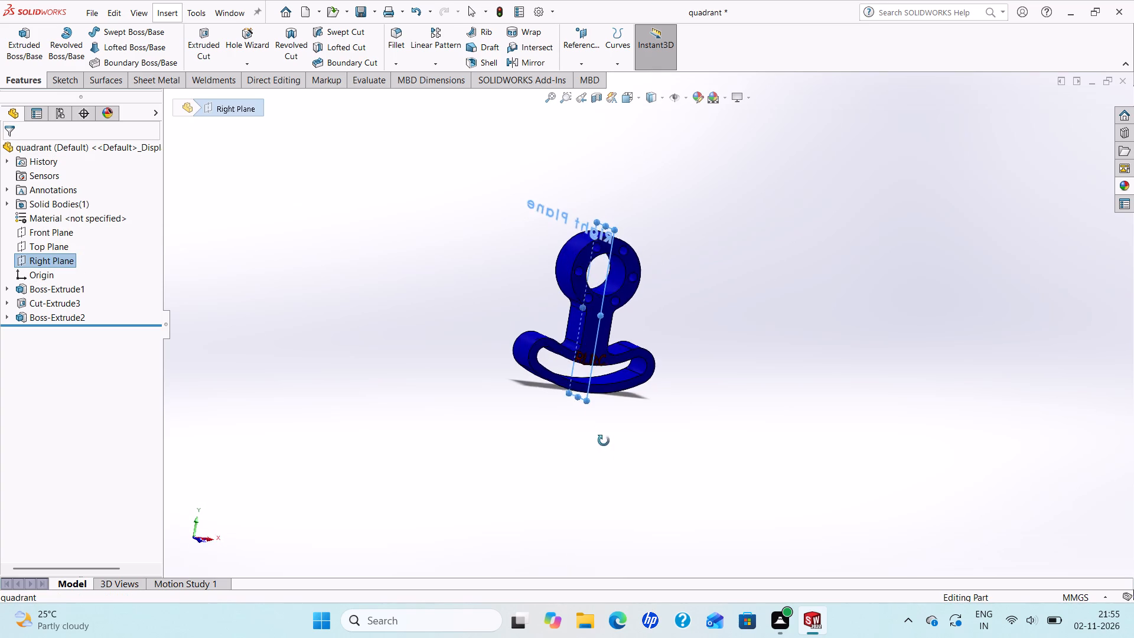
{"action": "middle_click_drag", "start_coordinate": [604, 441], "coordinate": [666, 536]}
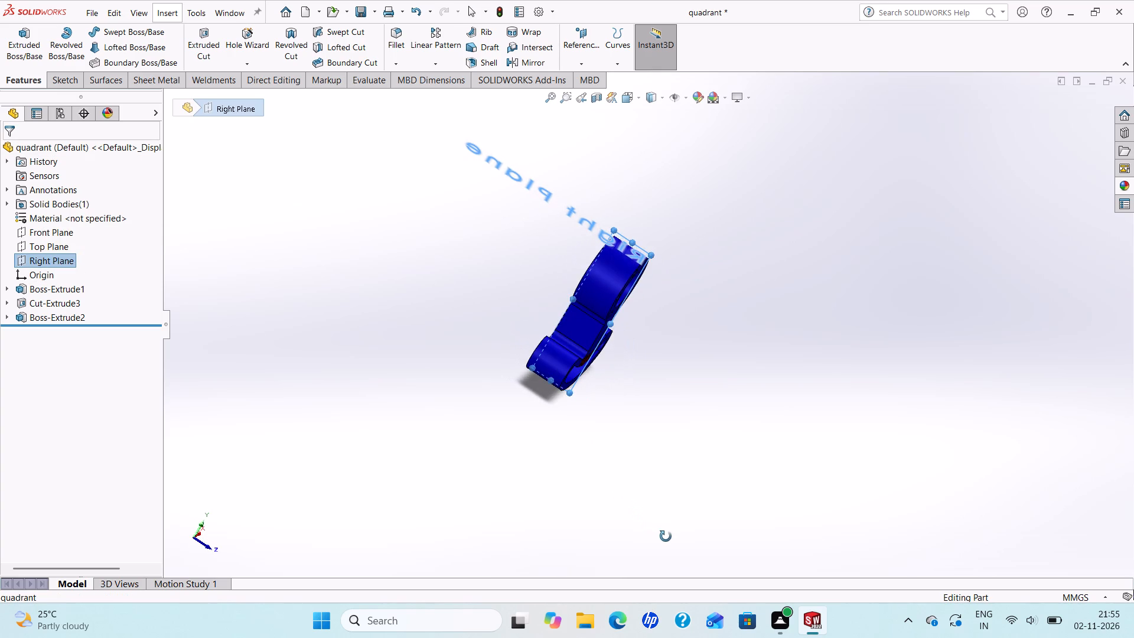
{"action": "middle_click_drag", "start_coordinate": [666, 536], "coordinate": [573, 436]}
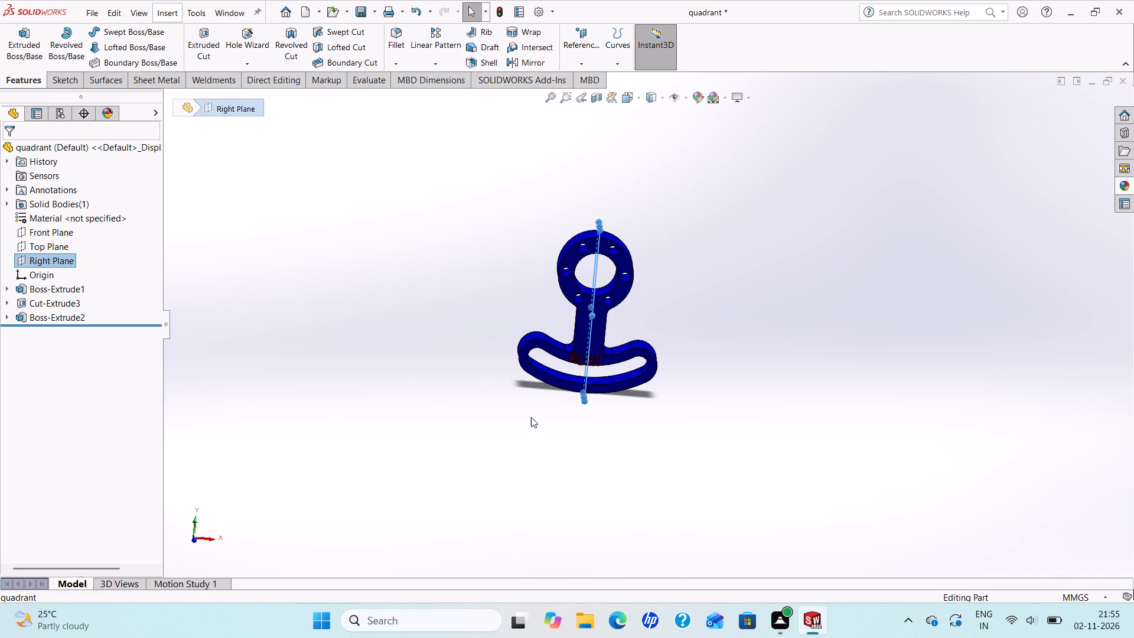
{"action": "key", "text": "Escape"}
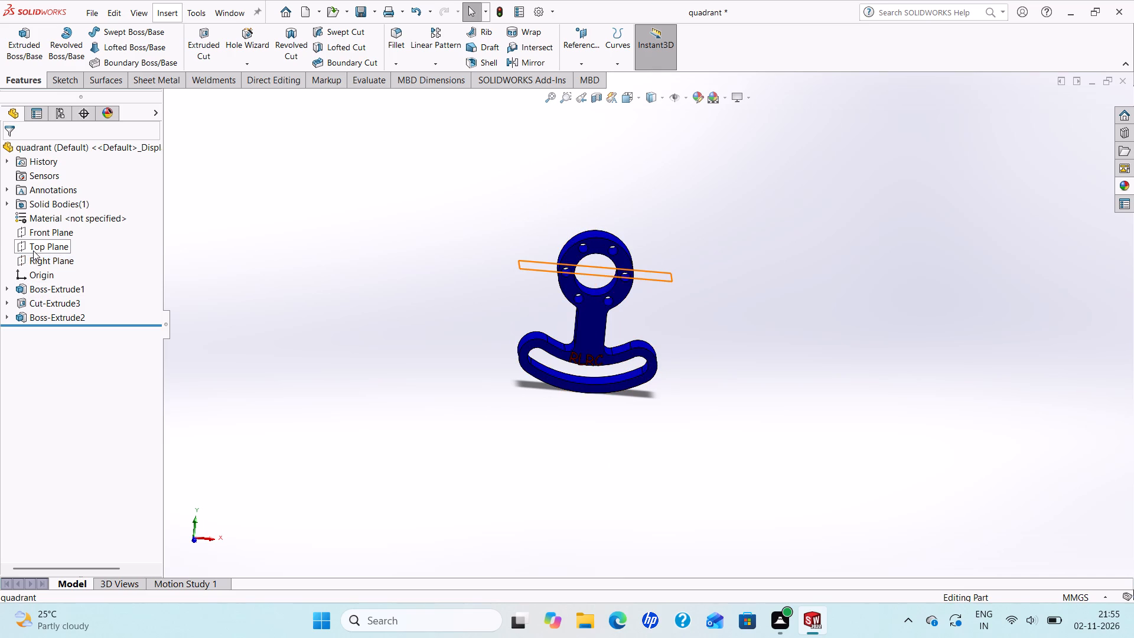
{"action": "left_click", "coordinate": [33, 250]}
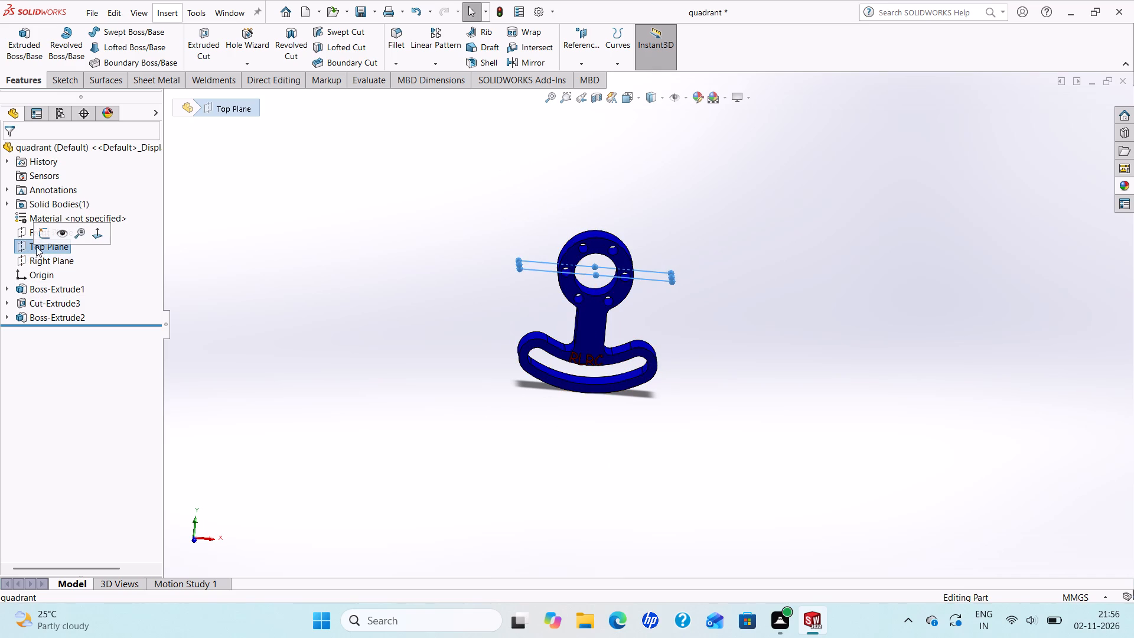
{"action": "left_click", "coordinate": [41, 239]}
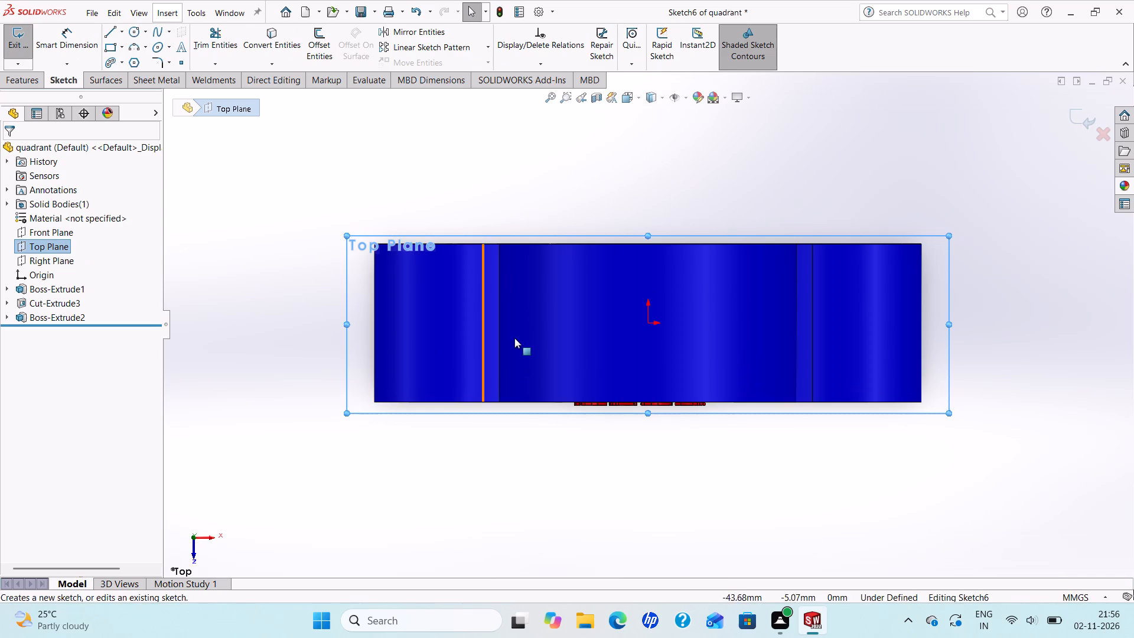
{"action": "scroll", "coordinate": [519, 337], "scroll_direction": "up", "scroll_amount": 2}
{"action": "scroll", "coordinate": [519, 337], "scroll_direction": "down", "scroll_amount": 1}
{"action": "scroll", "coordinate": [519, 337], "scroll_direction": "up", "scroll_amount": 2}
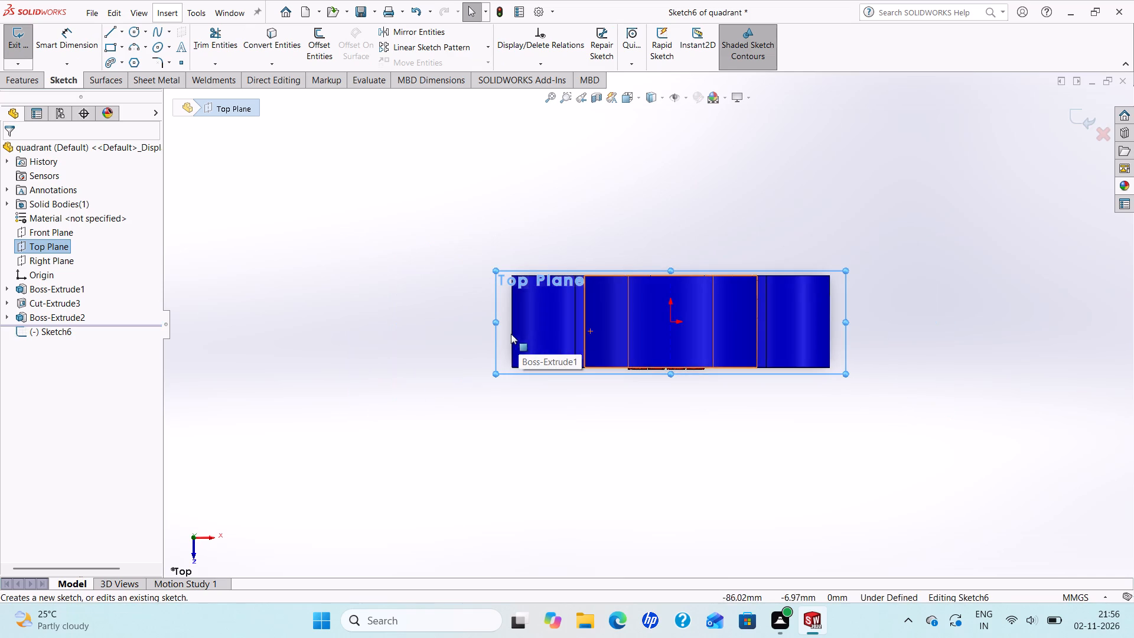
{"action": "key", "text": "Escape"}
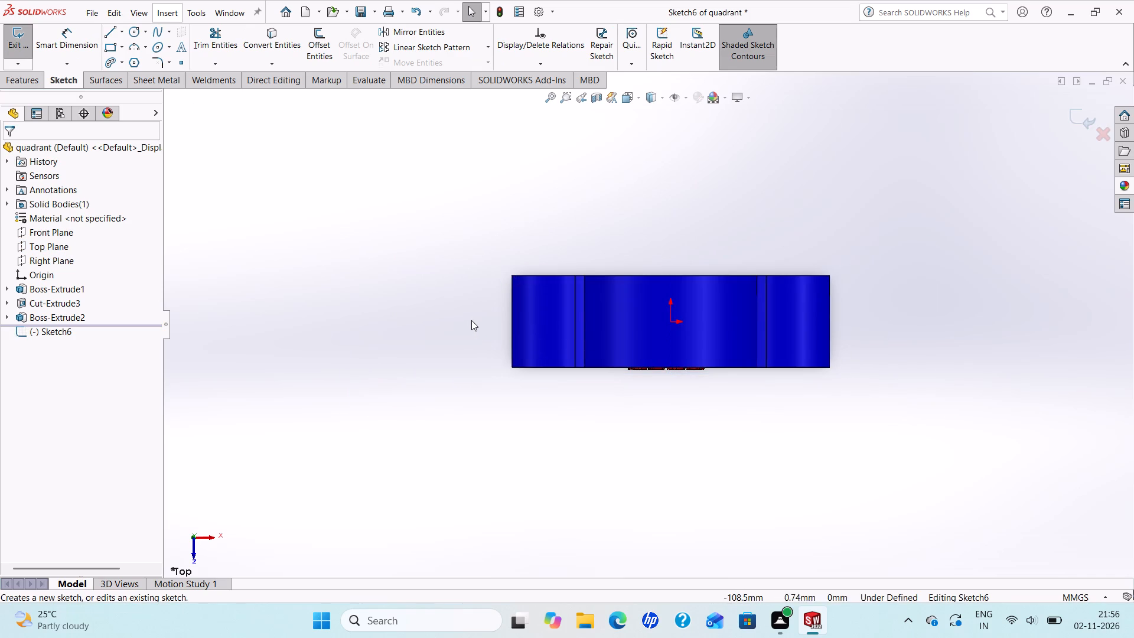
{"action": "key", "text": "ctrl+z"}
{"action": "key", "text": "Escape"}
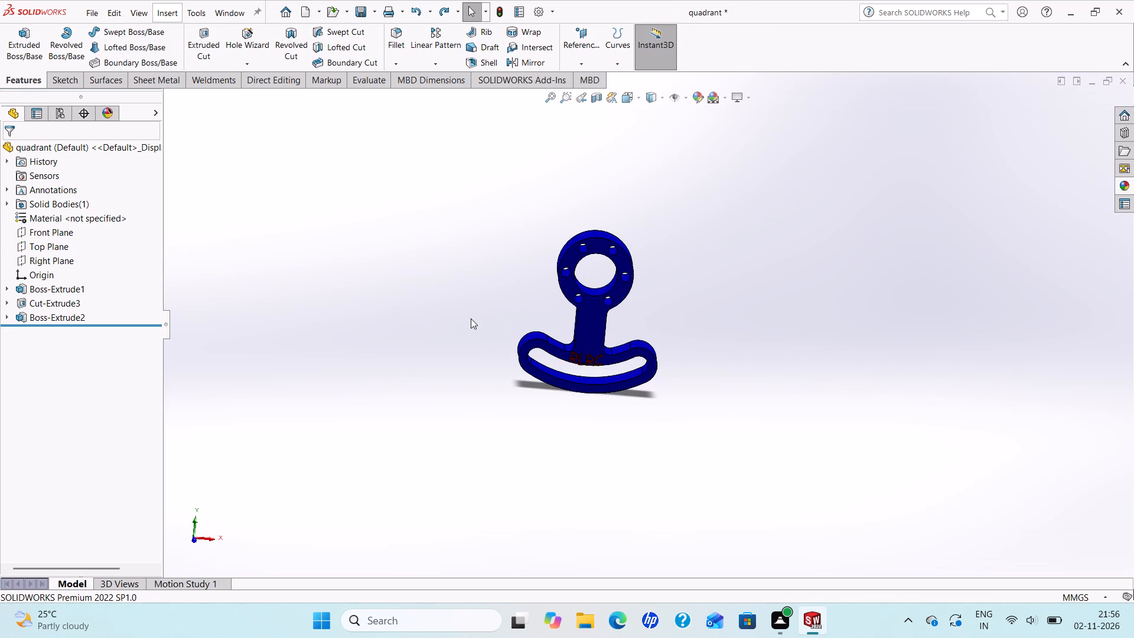
Create a reference plane offset 50 mm from the quadrant's front face, with the offset flipped into the part.
{"action": "scroll", "coordinate": [612, 306], "scroll_direction": "down", "scroll_amount": 1}
{"action": "scroll", "coordinate": [612, 306], "scroll_direction": "up", "scroll_amount": 1}
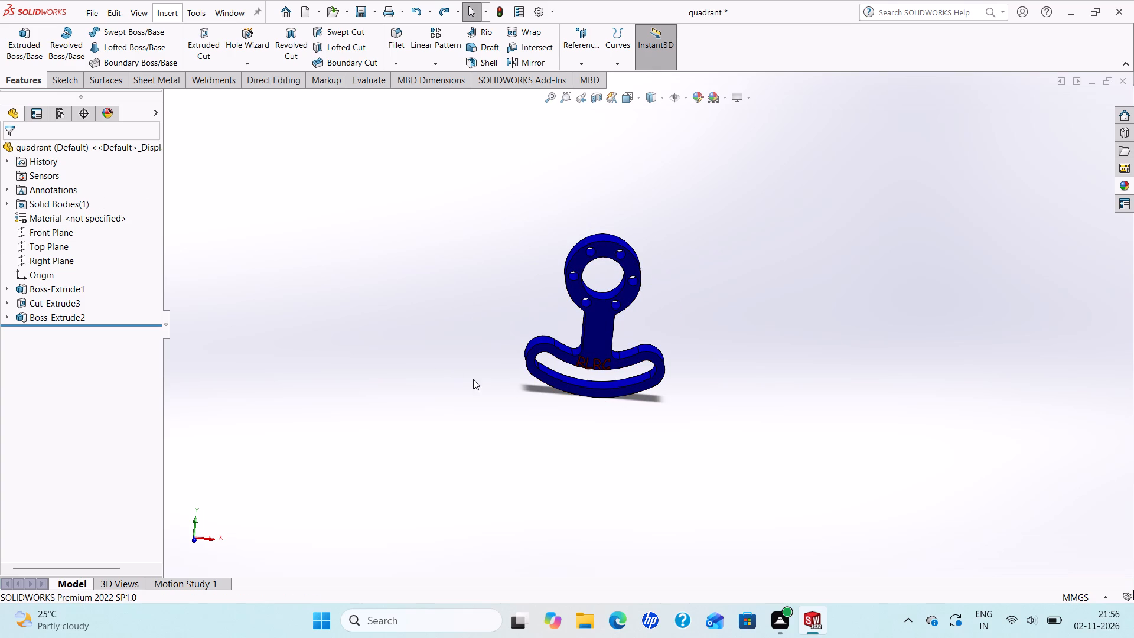
{"action": "scroll", "coordinate": [474, 379], "scroll_direction": "down", "scroll_amount": 1}
{"action": "left_click", "coordinate": [589, 60]}
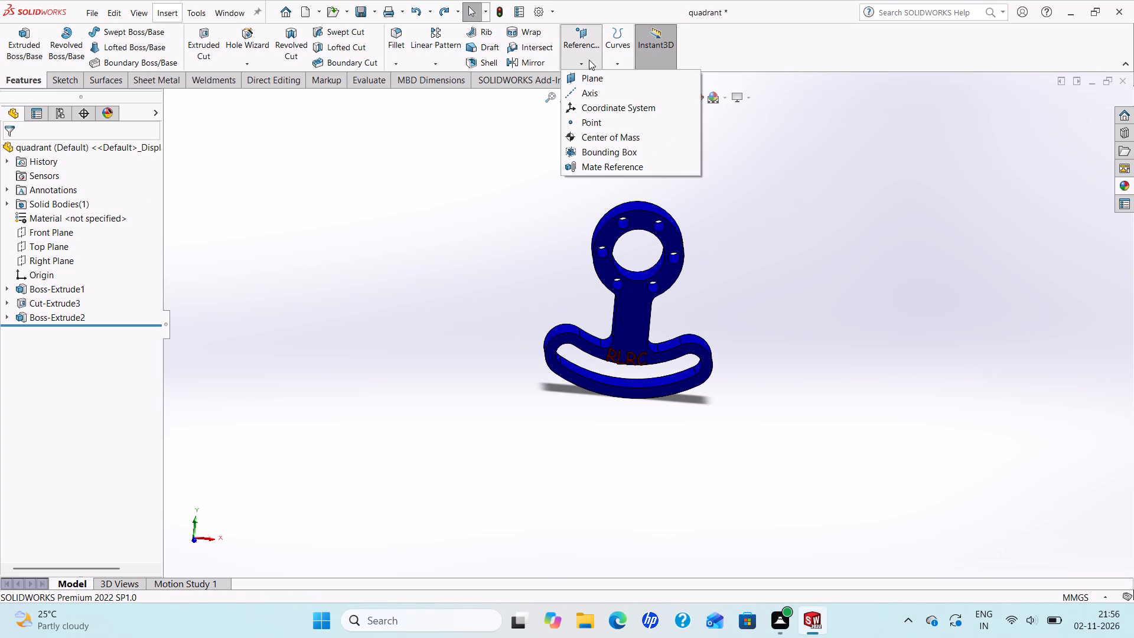
{"action": "left_click", "coordinate": [589, 73]}
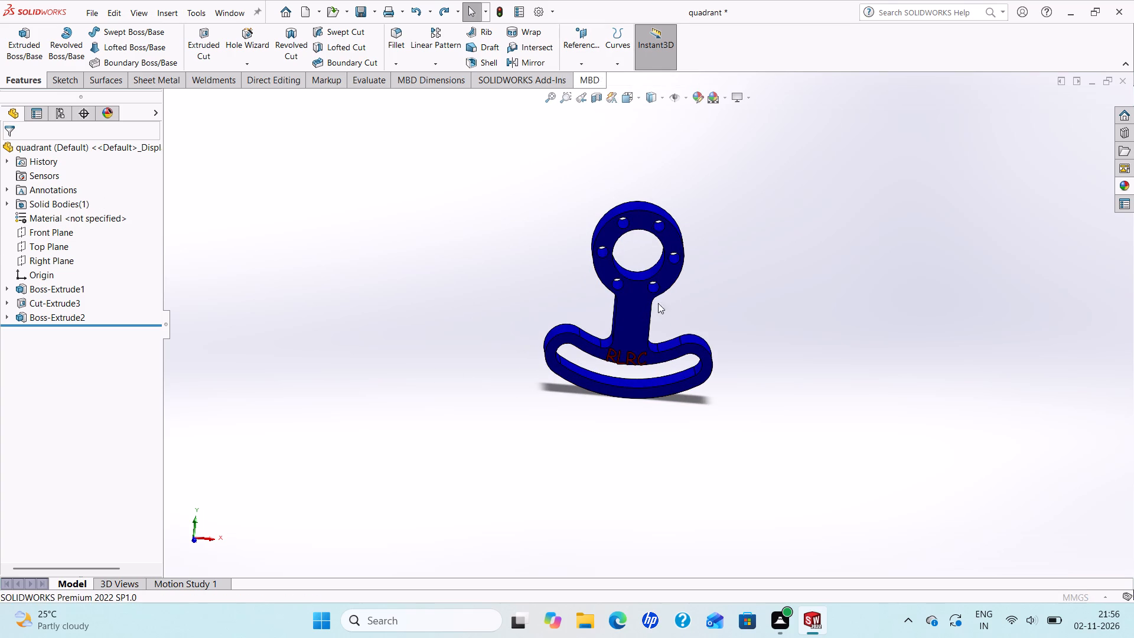
{"action": "scroll", "coordinate": [667, 322], "scroll_direction": "down", "scroll_amount": 2}
{"action": "scroll", "coordinate": [667, 322], "scroll_direction": "up", "scroll_amount": 1}
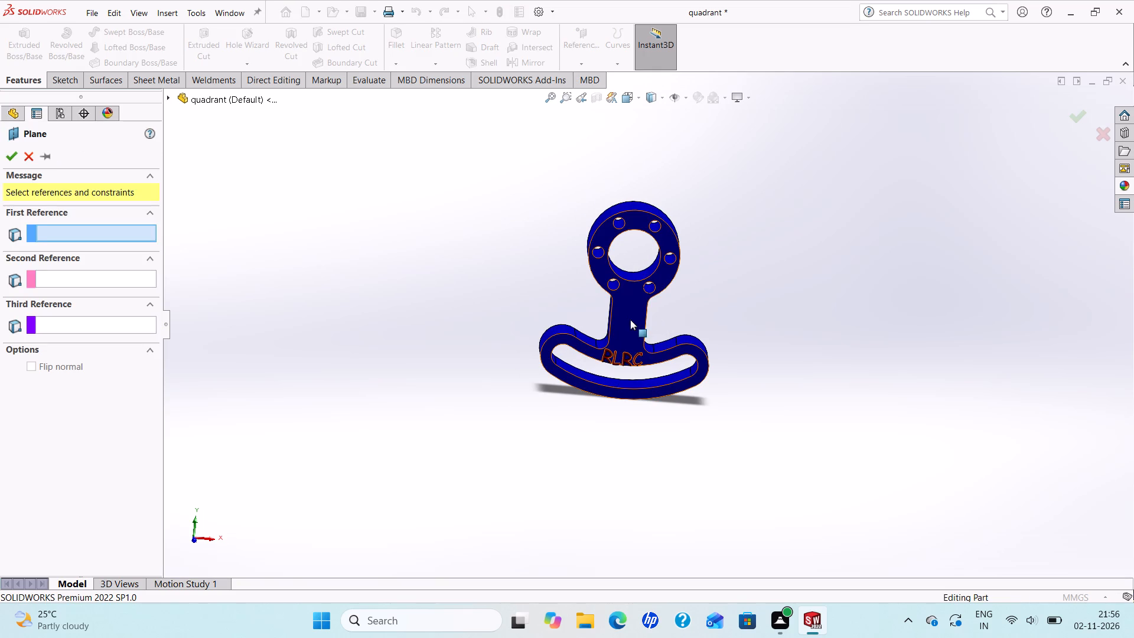
{"action": "left_click", "coordinate": [630, 320]}
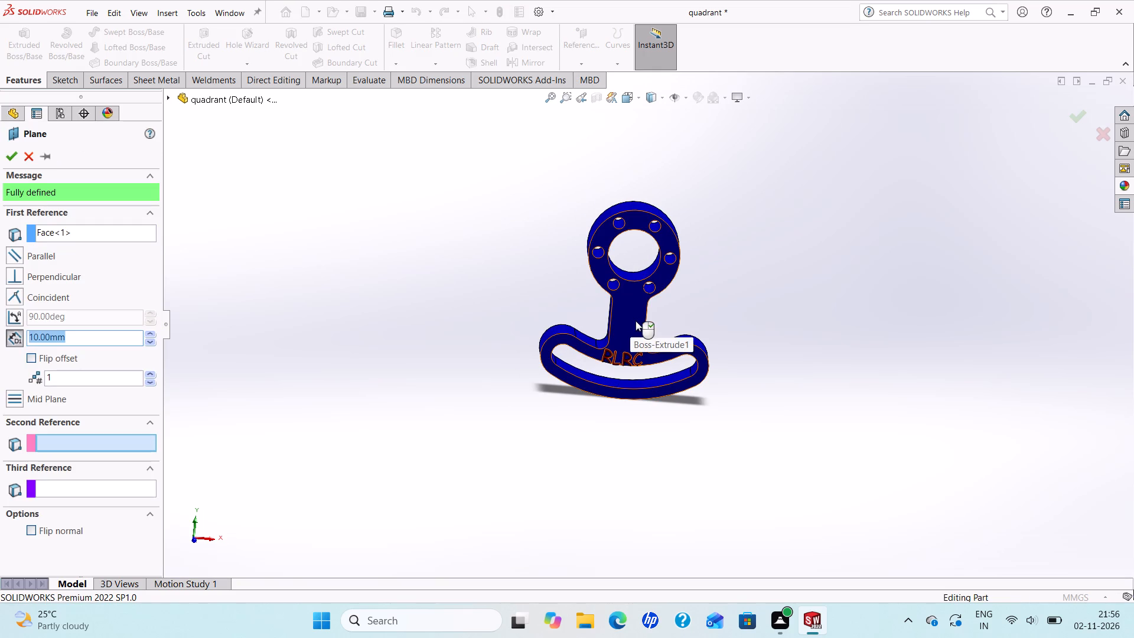
{"action": "middle_click_drag", "start_coordinate": [639, 323], "coordinate": [541, 292]}
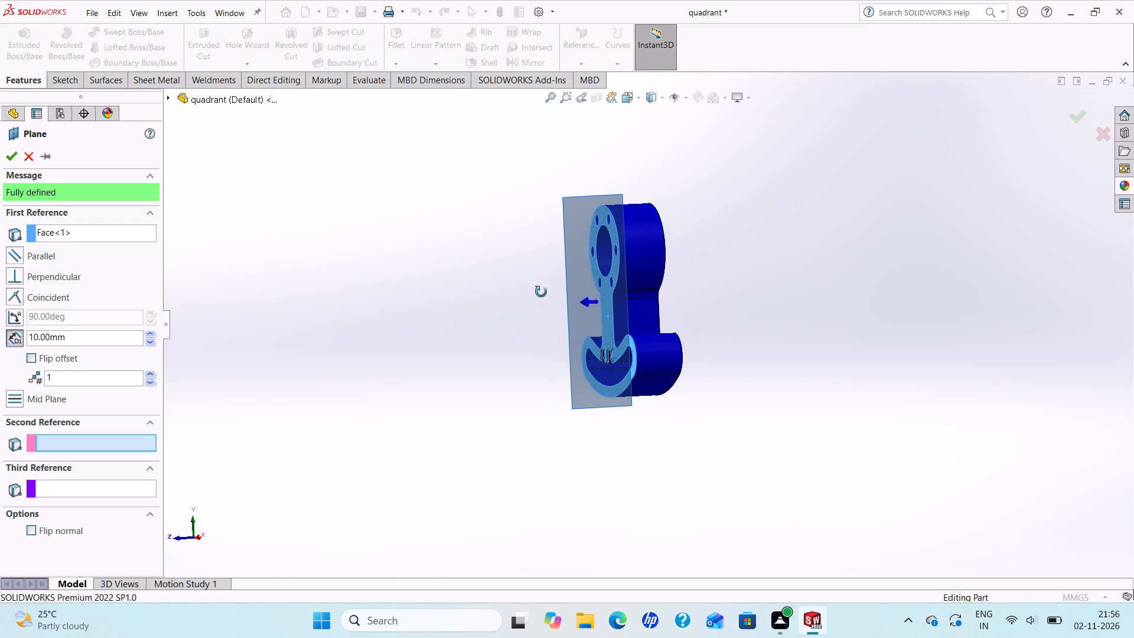
{"action": "middle_click_drag", "start_coordinate": [541, 292], "coordinate": [563, 302]}
{"action": "scroll", "coordinate": [633, 332], "scroll_direction": "down", "scroll_amount": 1}
{"action": "scroll", "coordinate": [633, 332], "scroll_direction": "up", "scroll_amount": 1}
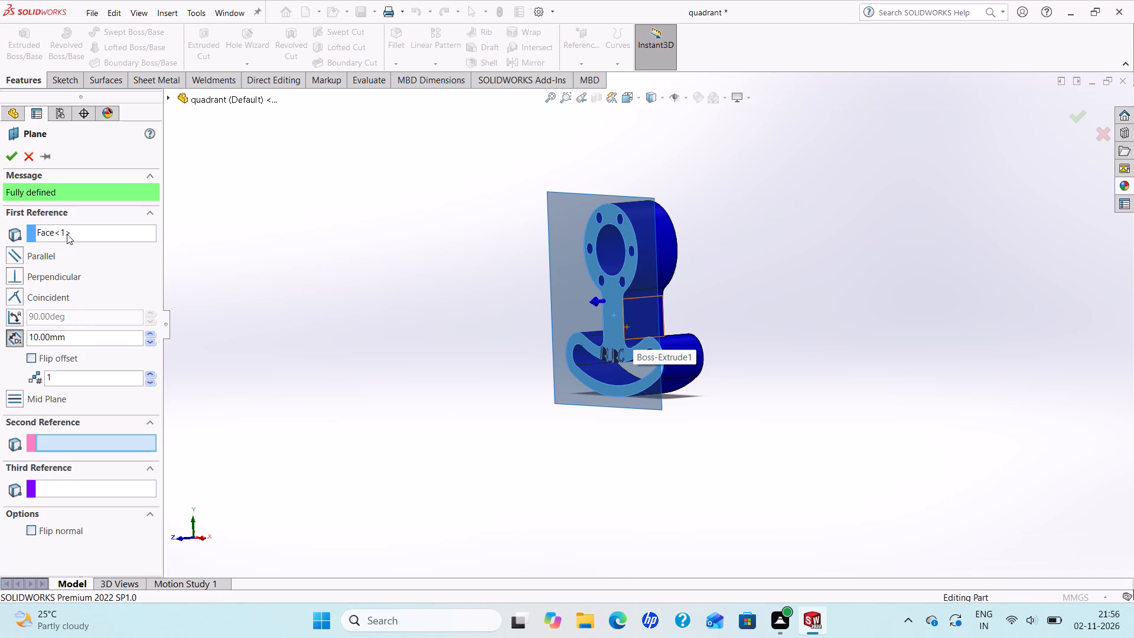
{"action": "left_click_drag", "start_coordinate": [75, 339], "coordinate": [3, 339]}
{"action": "type", "text": "50"}
{"action": "key", "text": "Return"}
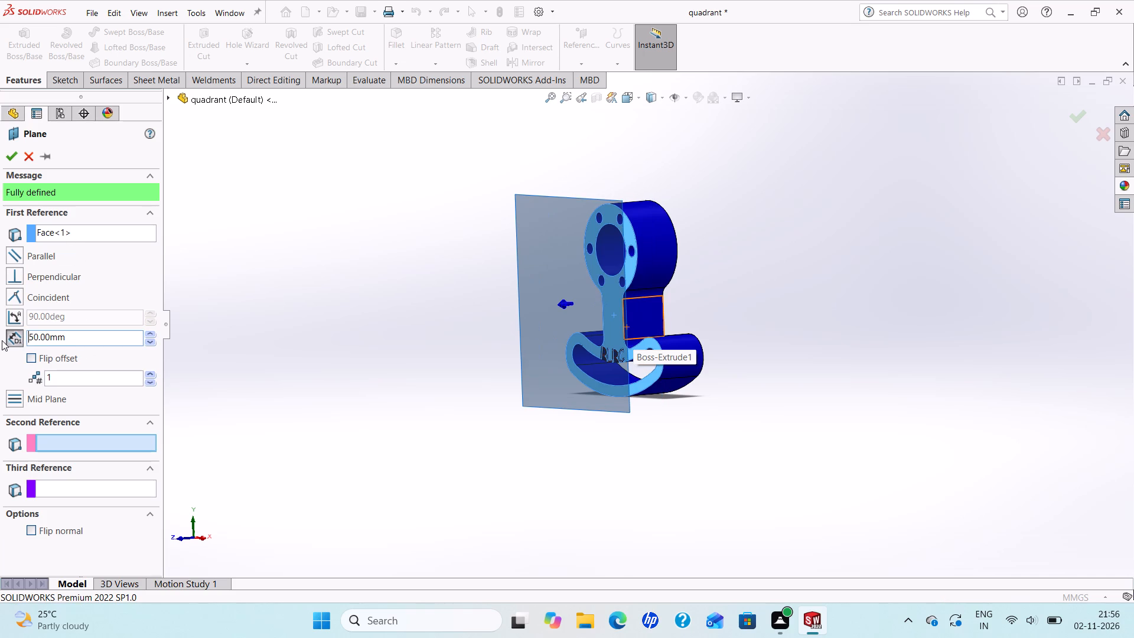
{"action": "left_click", "coordinate": [29, 357]}
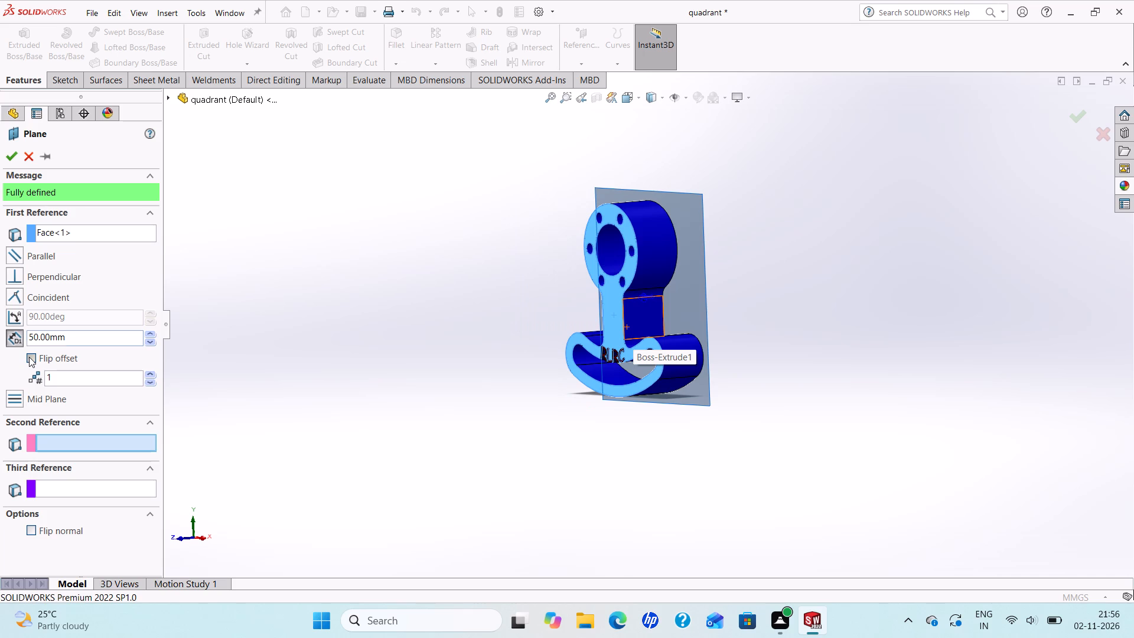
{"action": "left_click", "coordinate": [14, 155]}
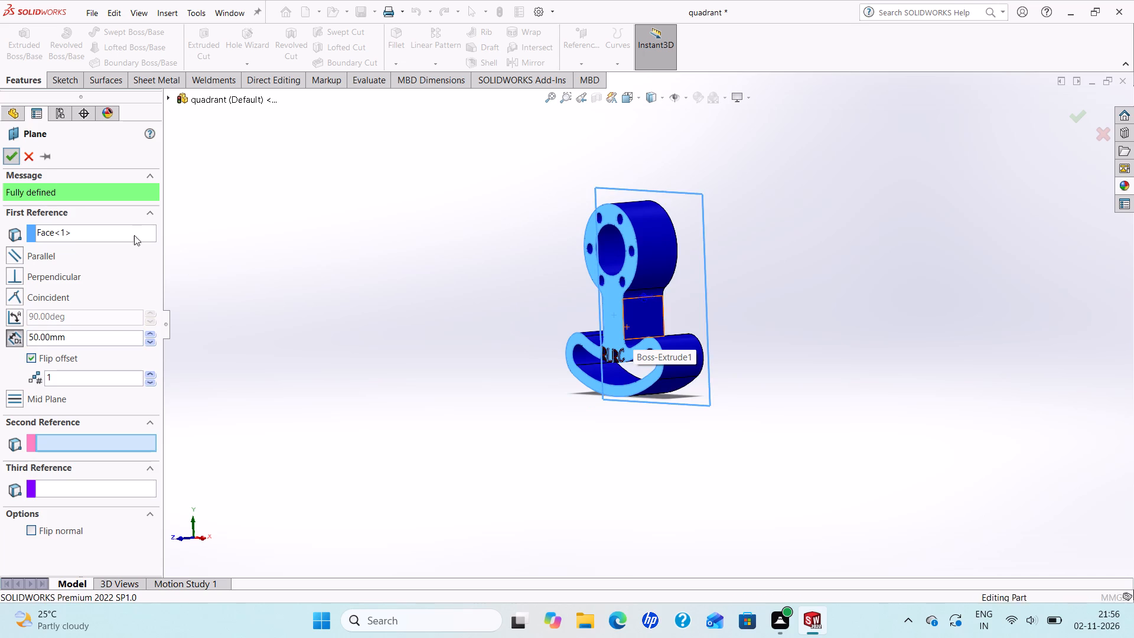
Mirror the raised RLRC text feature, Boss-Extrude2, about the new offset plane.
{"action": "middle_click_drag", "start_coordinate": [610, 409], "coordinate": [690, 421]}
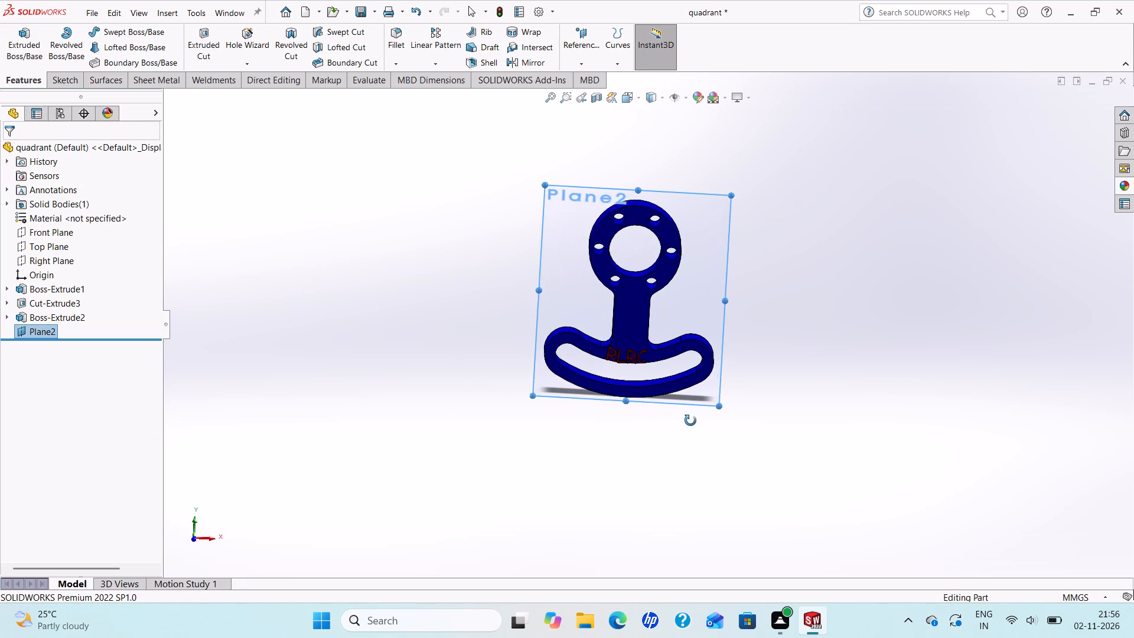
{"action": "middle_click_drag", "start_coordinate": [690, 421], "coordinate": [591, 379]}
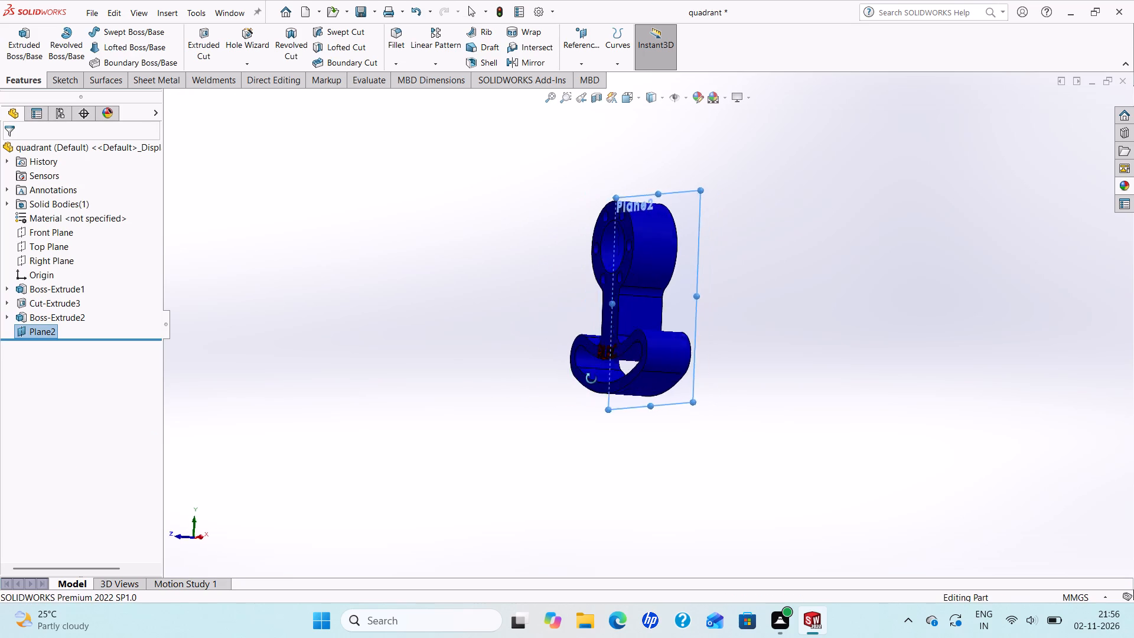
{"action": "middle_click_drag", "start_coordinate": [591, 379], "coordinate": [631, 430]}
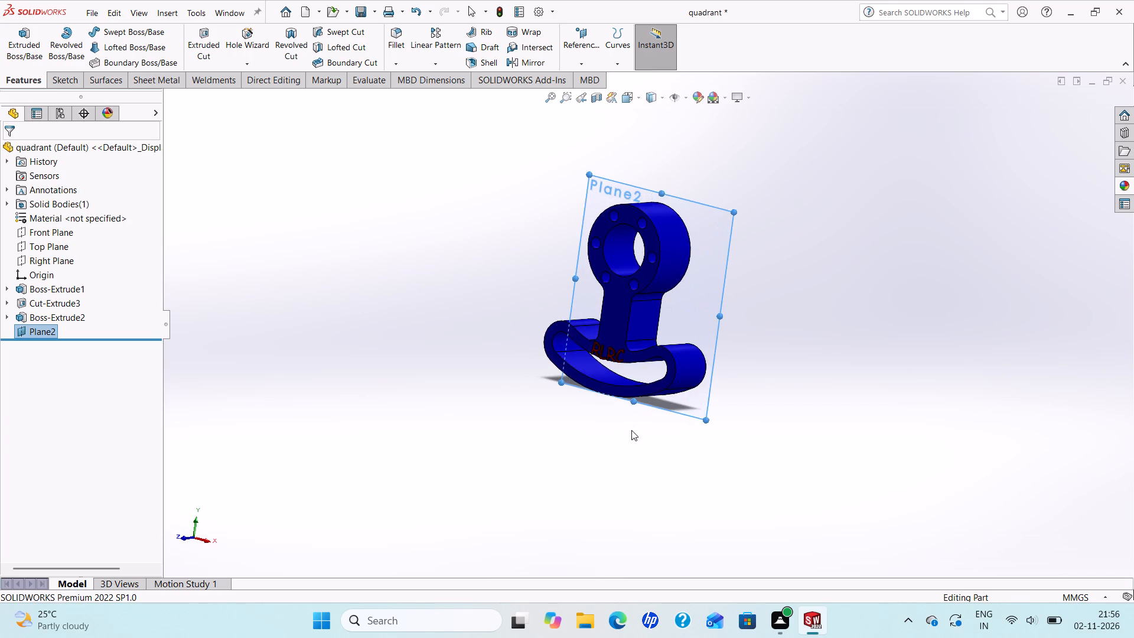
{"action": "scroll", "coordinate": [746, 333], "scroll_direction": "up", "scroll_amount": 1}
{"action": "scroll", "coordinate": [715, 315], "scroll_direction": "down", "scroll_amount": 1}
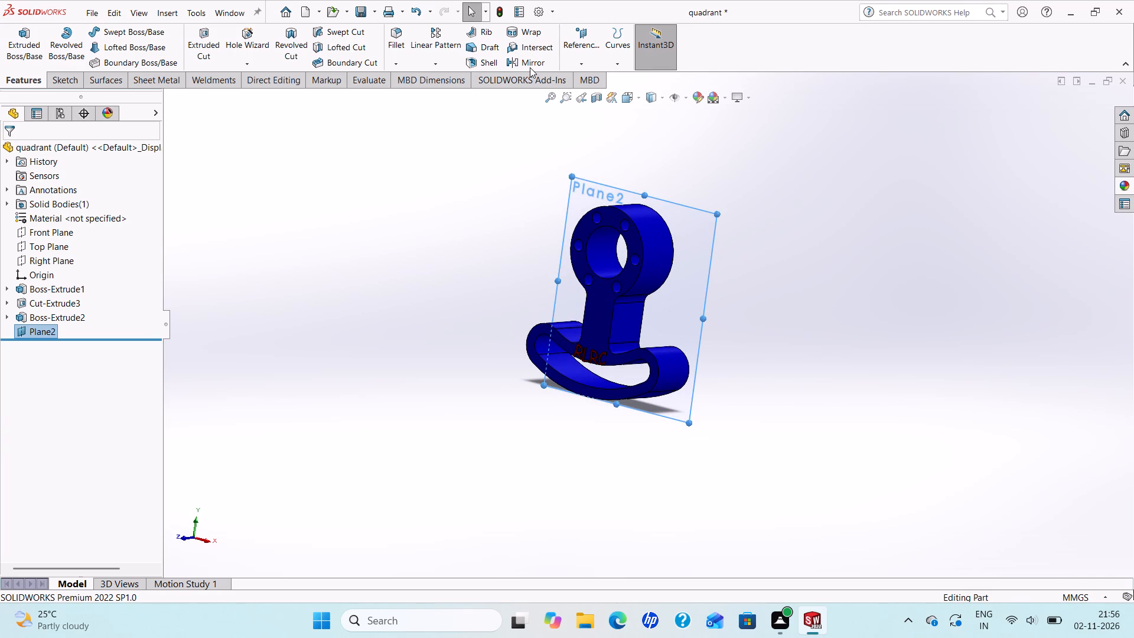
{"action": "left_click", "coordinate": [530, 67]}
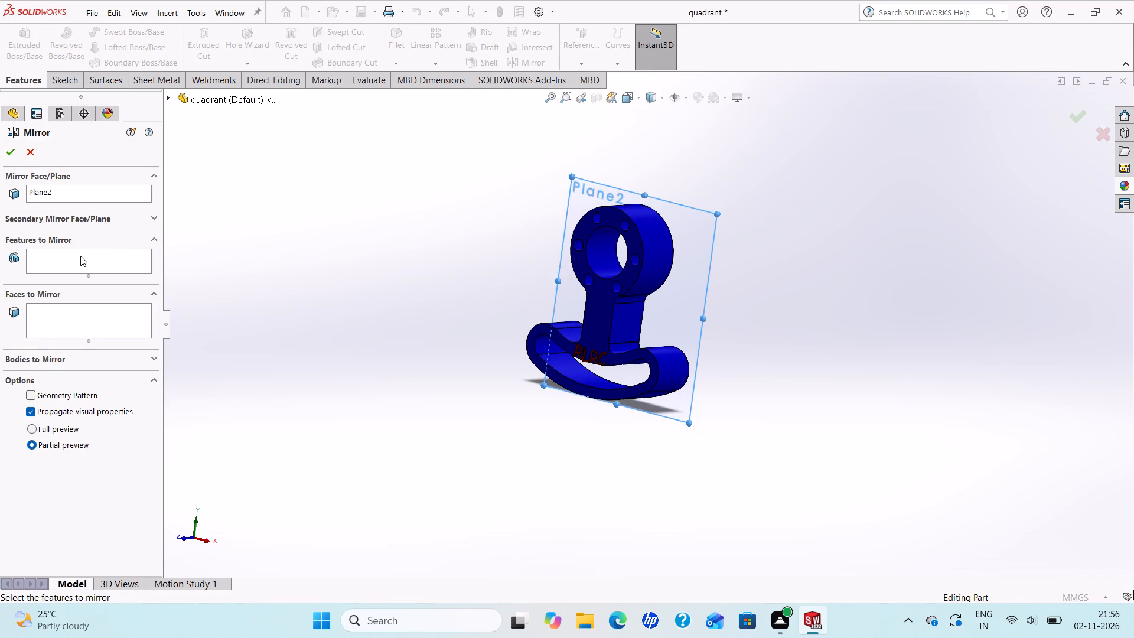
{"action": "left_click", "coordinate": [80, 256]}
{"action": "left_click", "coordinate": [171, 96]}
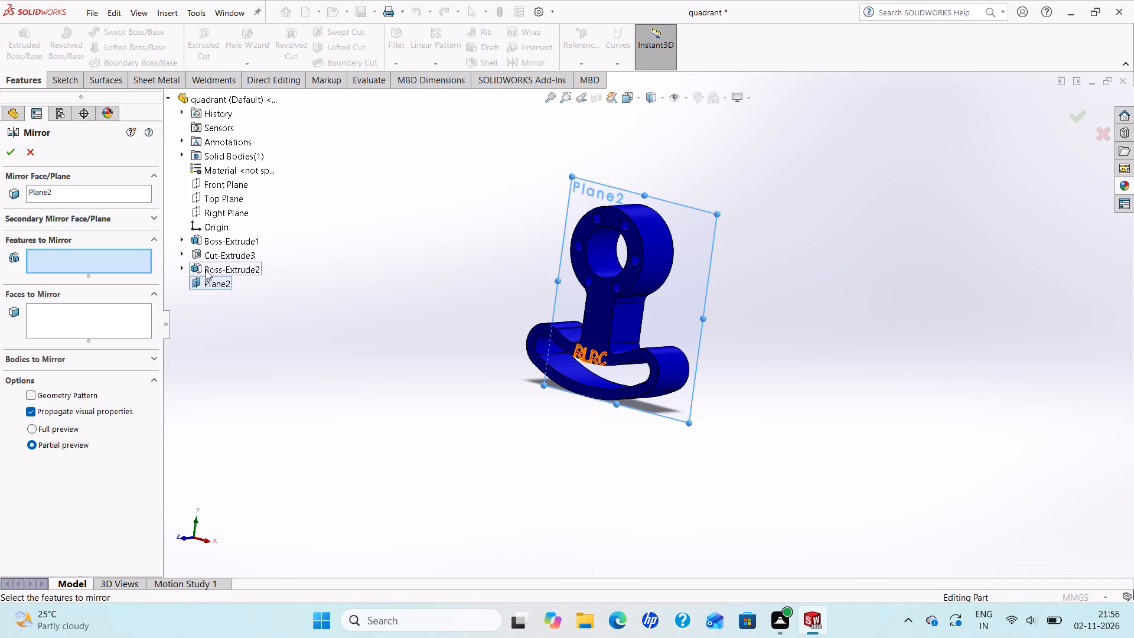
{"action": "left_click", "coordinate": [206, 270]}
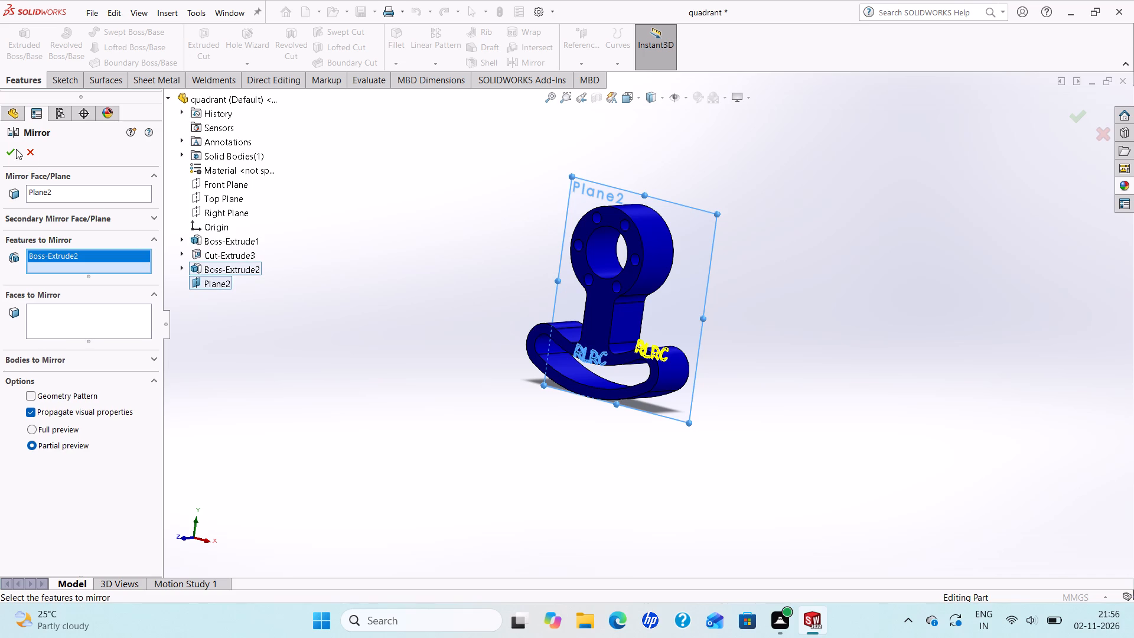
{"action": "left_click", "coordinate": [16, 149]}
{"action": "middle_click_drag", "start_coordinate": [479, 414], "coordinate": [441, 389]}
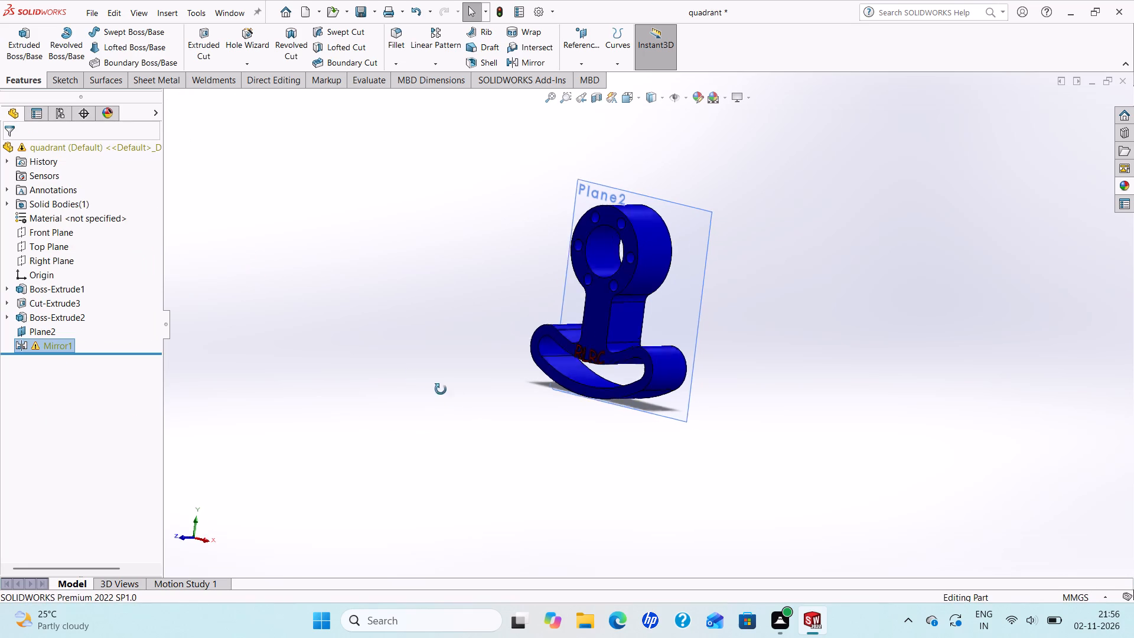
{"action": "middle_click_drag", "start_coordinate": [441, 389], "coordinate": [484, 424]}
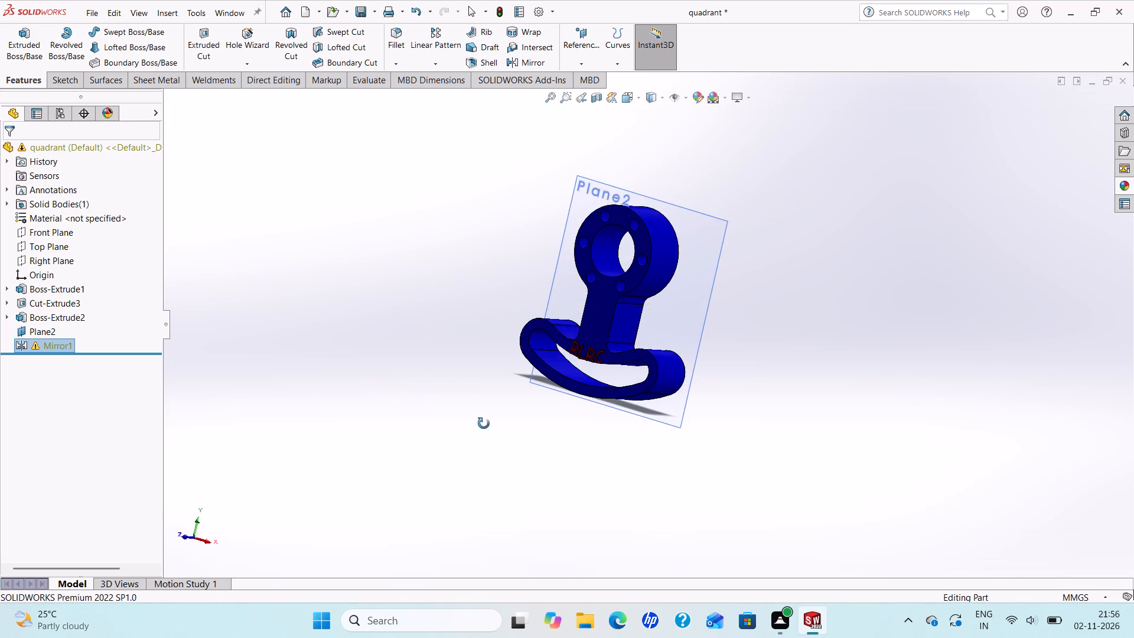
{"action": "middle_click_drag", "start_coordinate": [484, 424], "coordinate": [488, 427]}
{"action": "scroll", "coordinate": [488, 427], "scroll_direction": "up", "scroll_amount": 2}
{"action": "scroll", "coordinate": [712, 314], "scroll_direction": "down", "scroll_amount": 1}
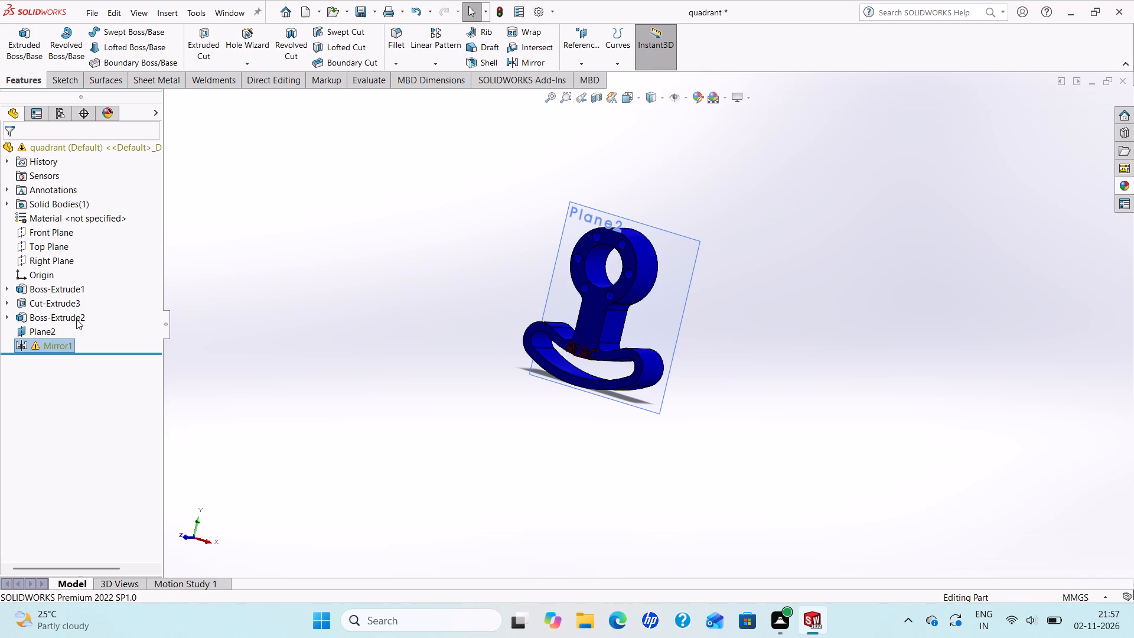
Delete the Mirror1 feature of the RLRC text.
{"action": "right_click", "coordinate": [58, 346]}
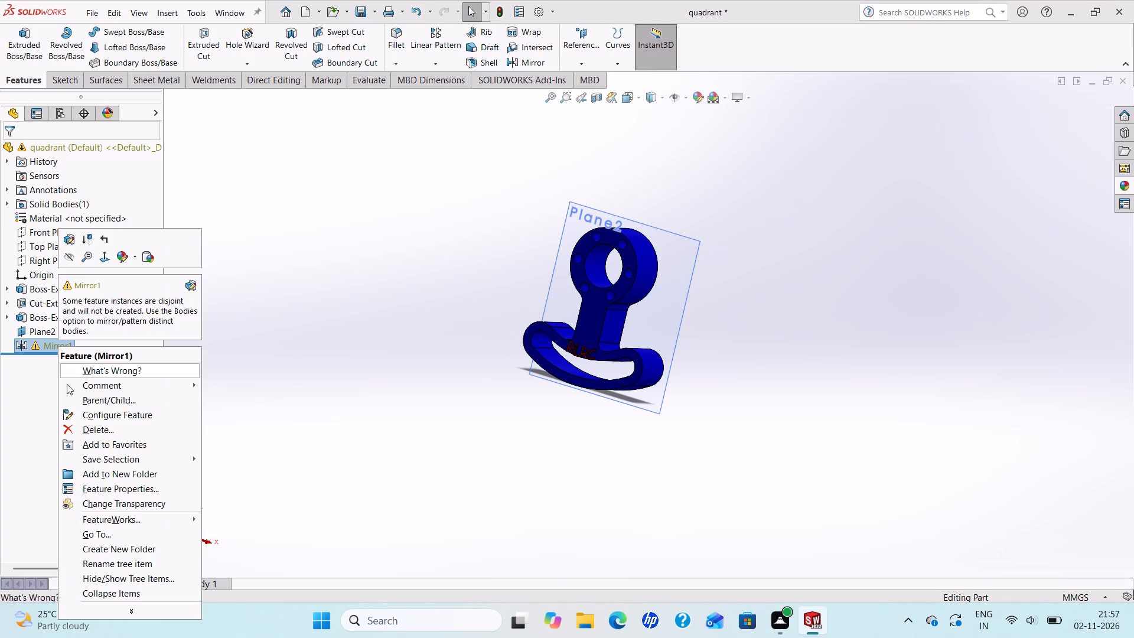
{"action": "left_click", "coordinate": [79, 431]}
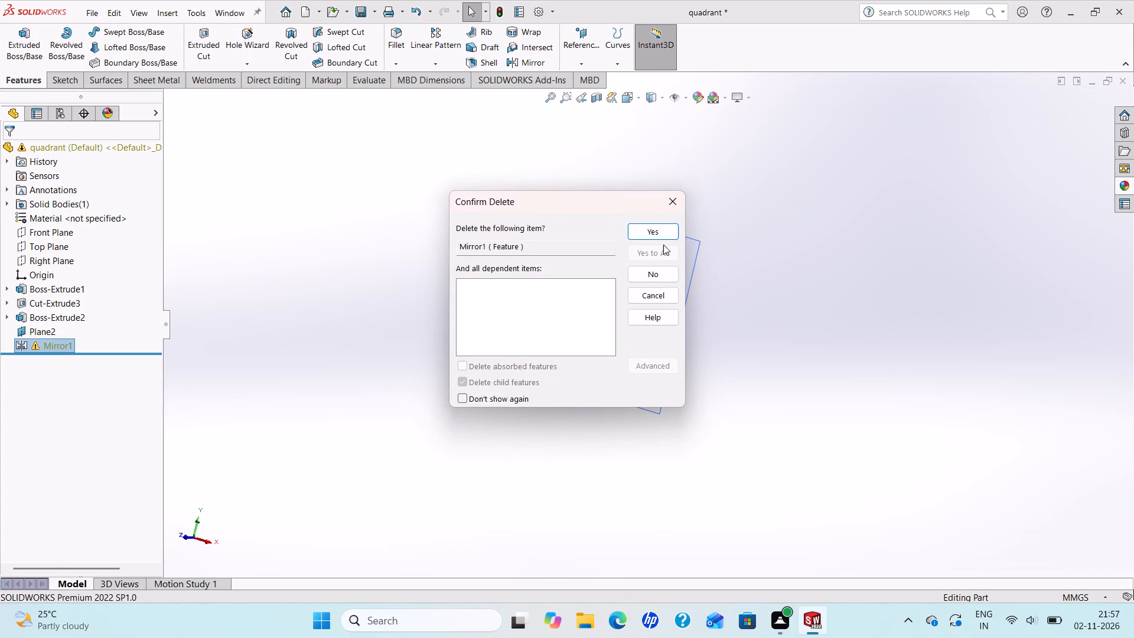
{"action": "left_click", "coordinate": [660, 233]}
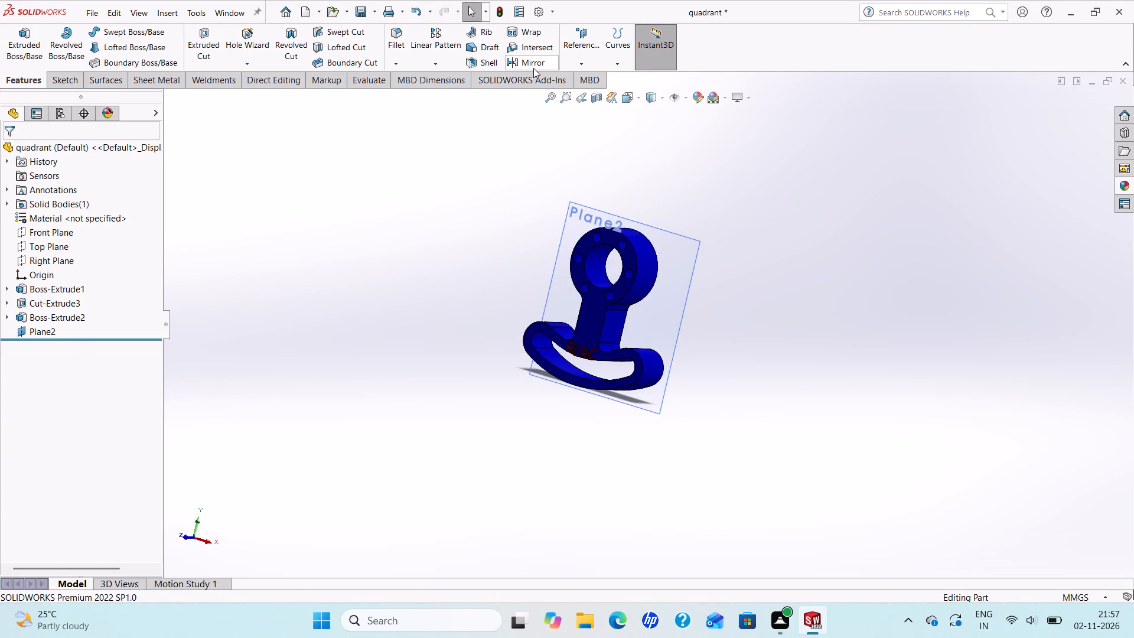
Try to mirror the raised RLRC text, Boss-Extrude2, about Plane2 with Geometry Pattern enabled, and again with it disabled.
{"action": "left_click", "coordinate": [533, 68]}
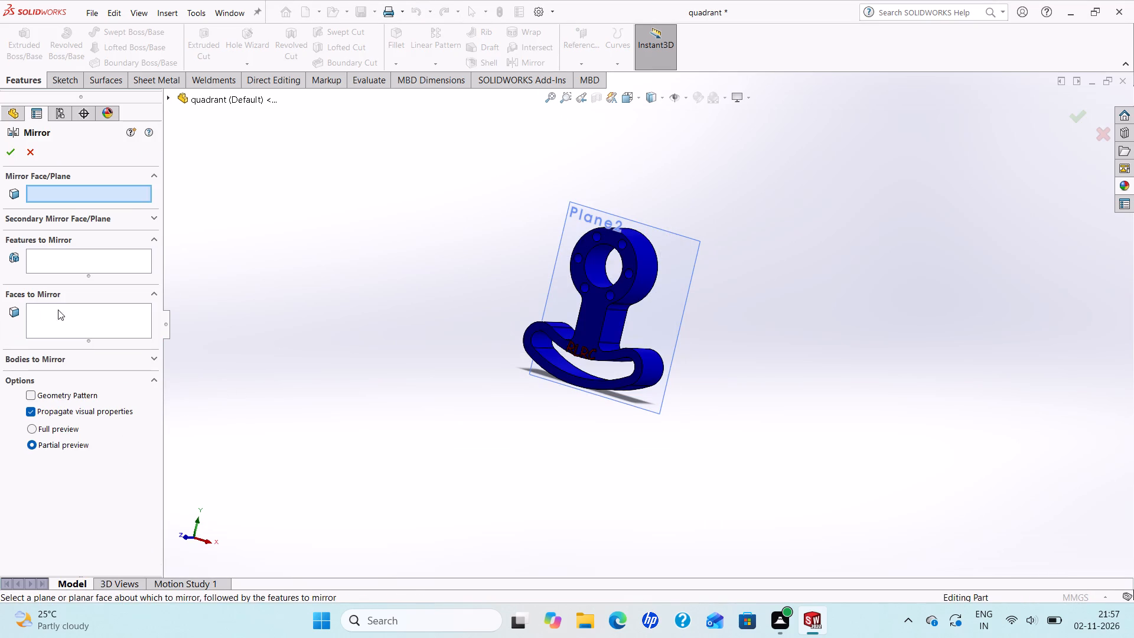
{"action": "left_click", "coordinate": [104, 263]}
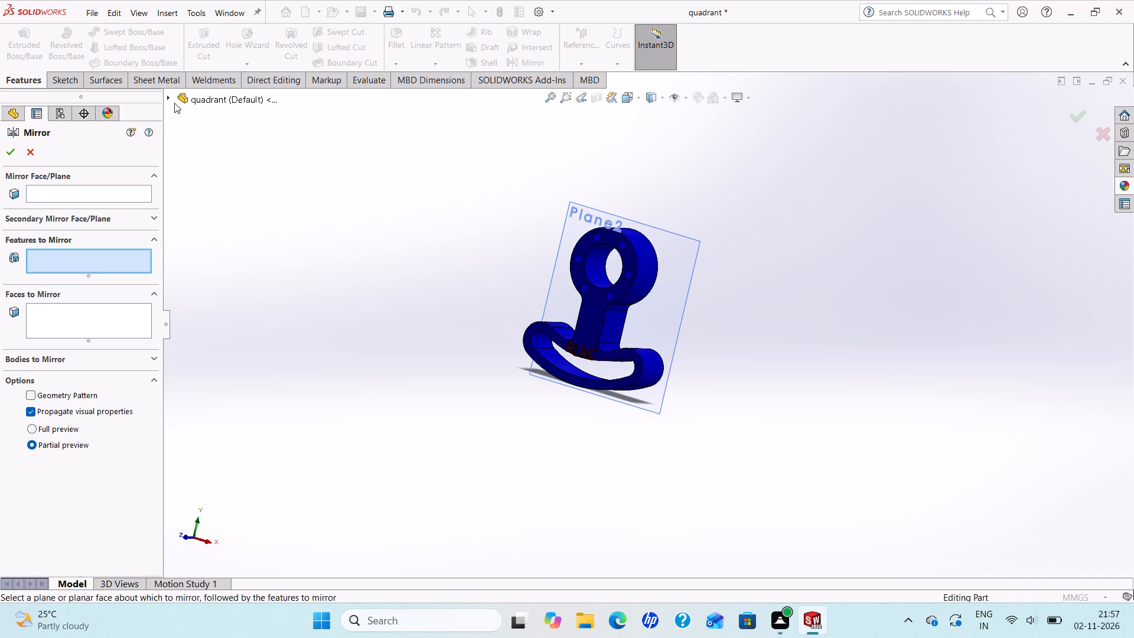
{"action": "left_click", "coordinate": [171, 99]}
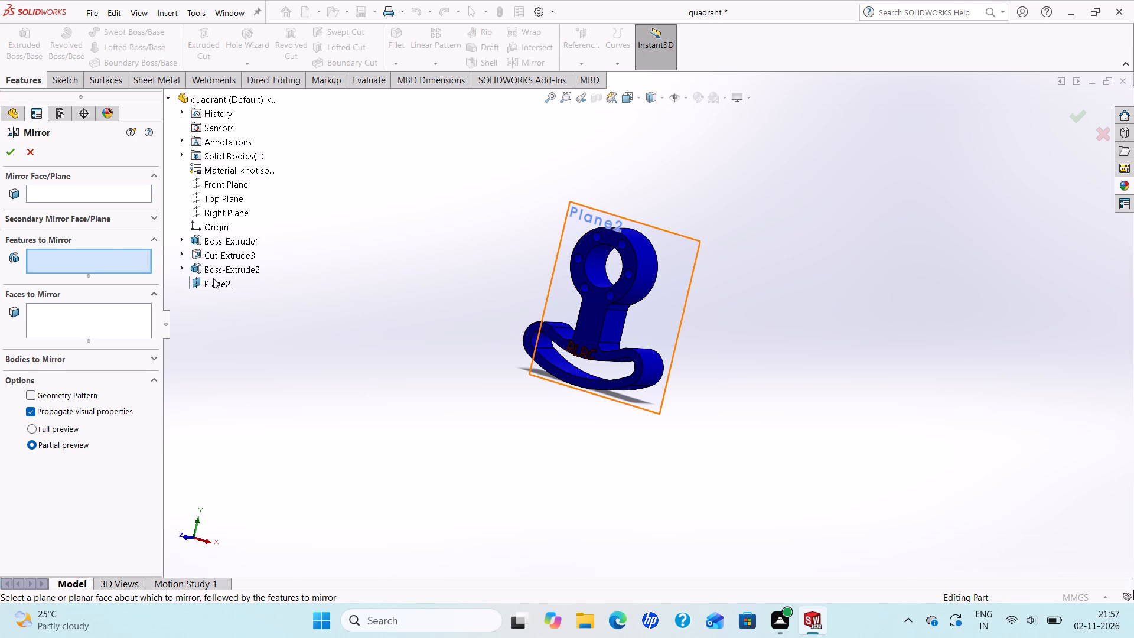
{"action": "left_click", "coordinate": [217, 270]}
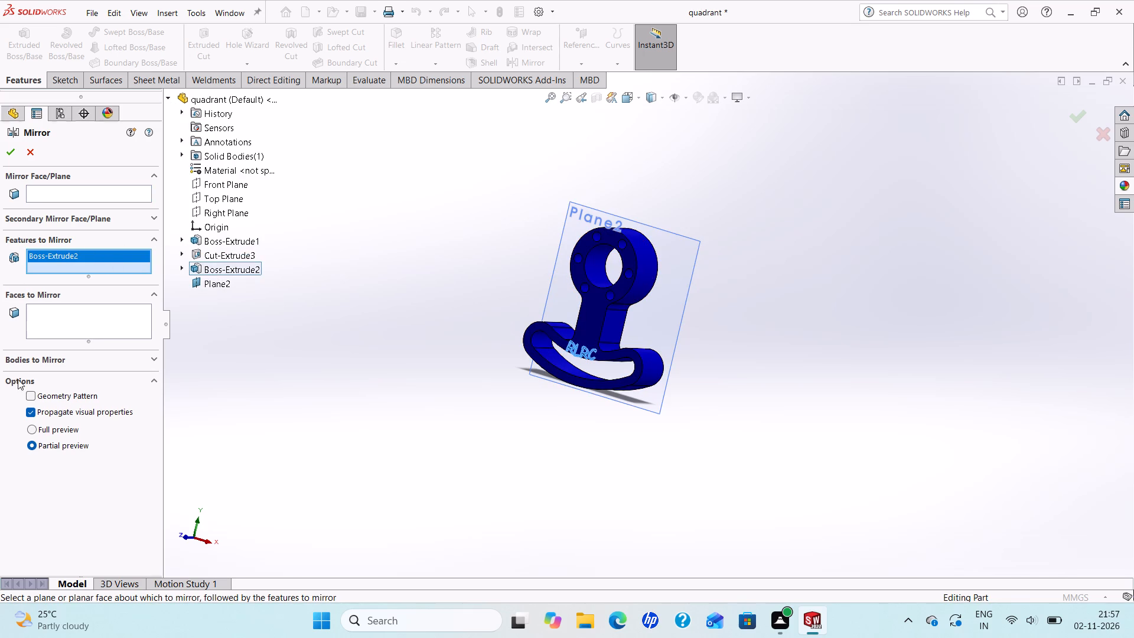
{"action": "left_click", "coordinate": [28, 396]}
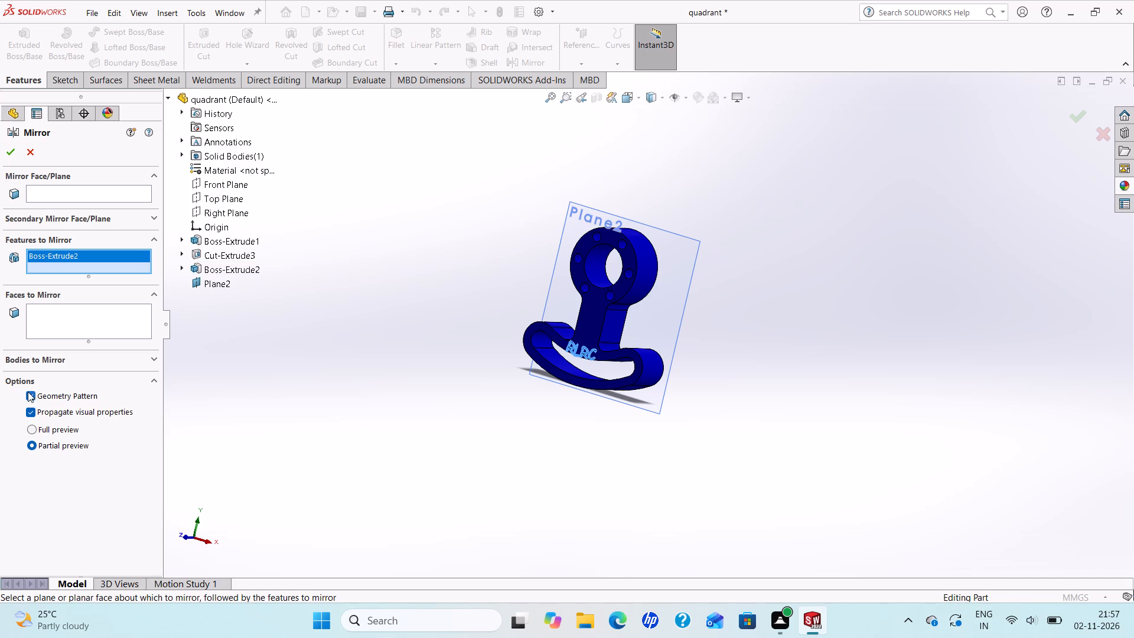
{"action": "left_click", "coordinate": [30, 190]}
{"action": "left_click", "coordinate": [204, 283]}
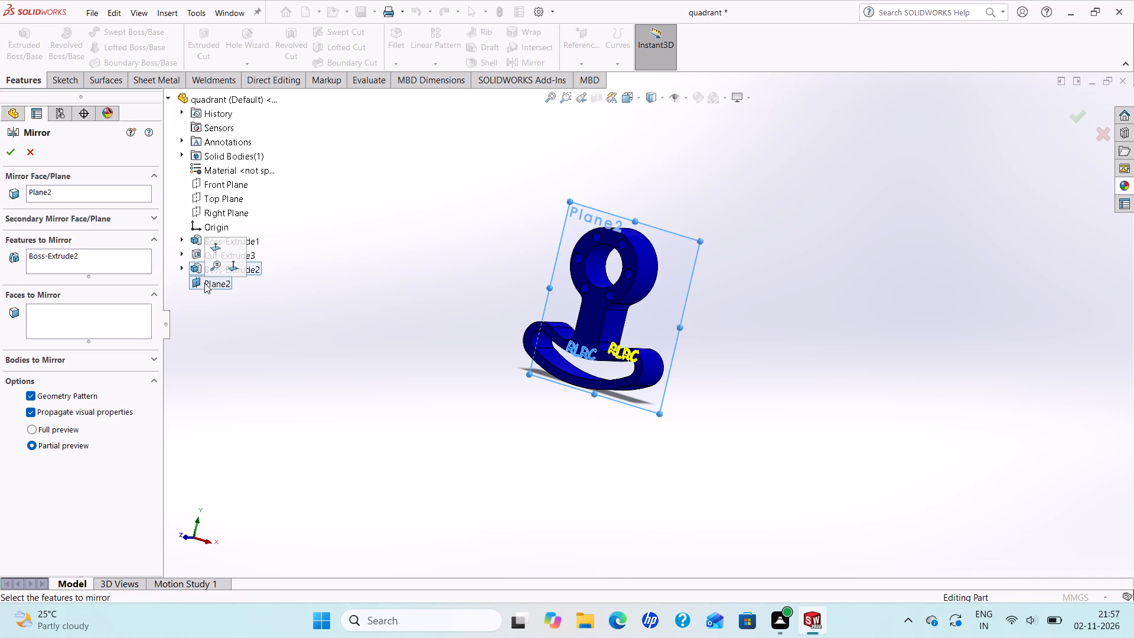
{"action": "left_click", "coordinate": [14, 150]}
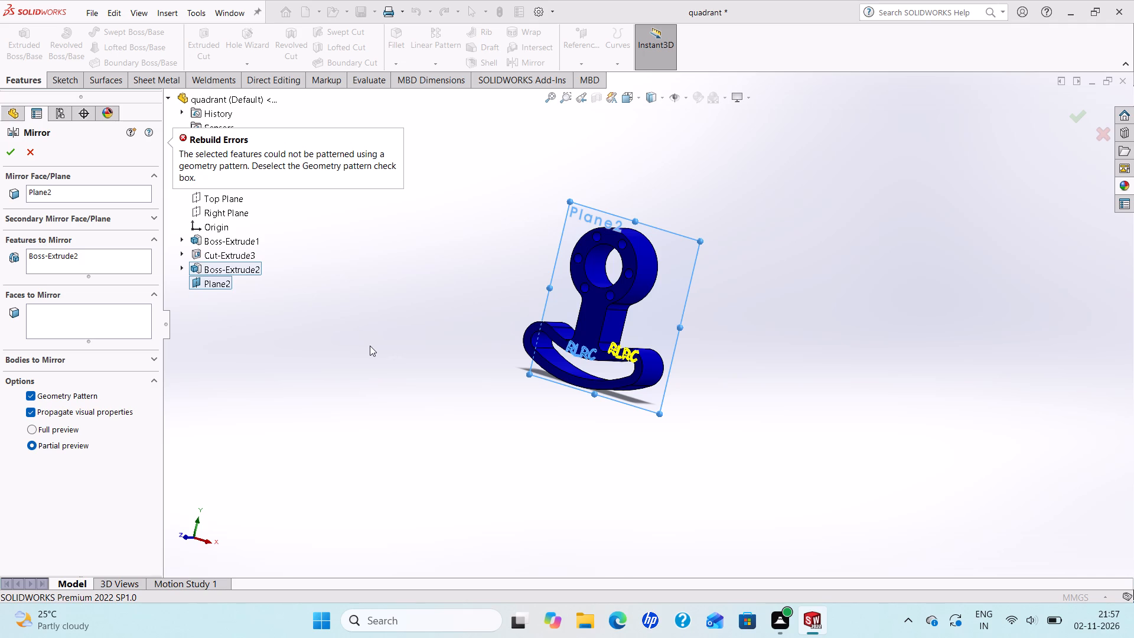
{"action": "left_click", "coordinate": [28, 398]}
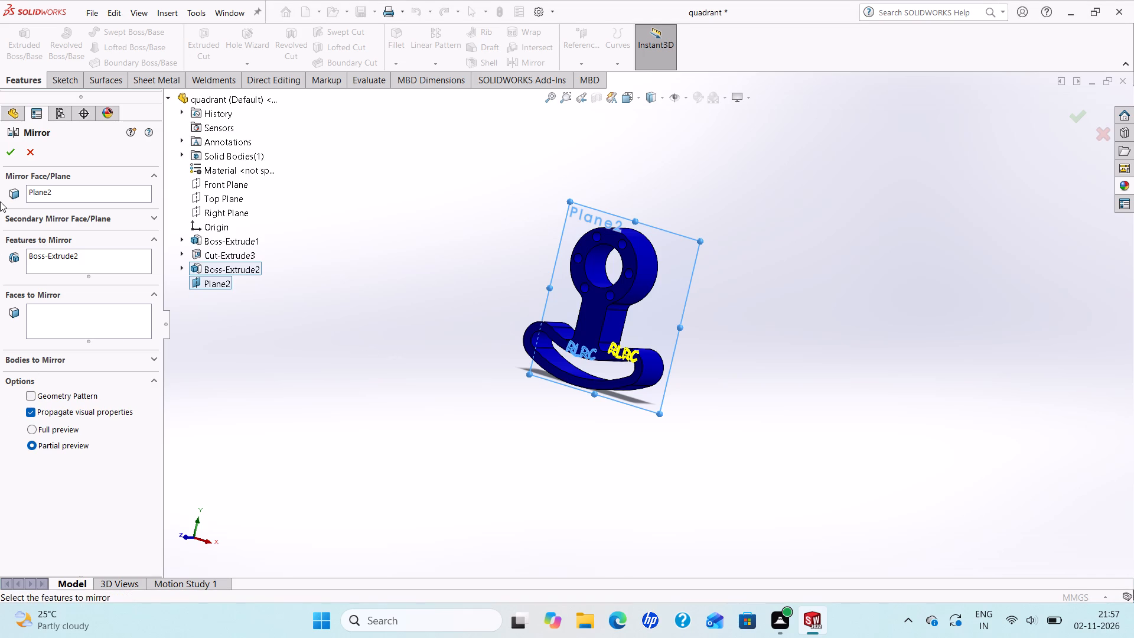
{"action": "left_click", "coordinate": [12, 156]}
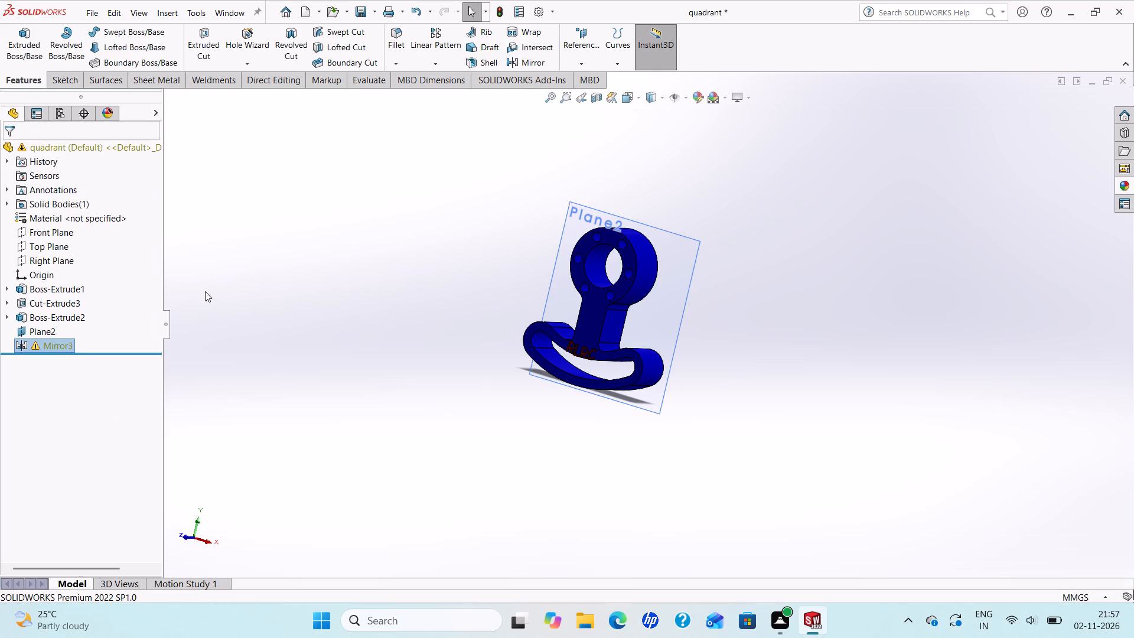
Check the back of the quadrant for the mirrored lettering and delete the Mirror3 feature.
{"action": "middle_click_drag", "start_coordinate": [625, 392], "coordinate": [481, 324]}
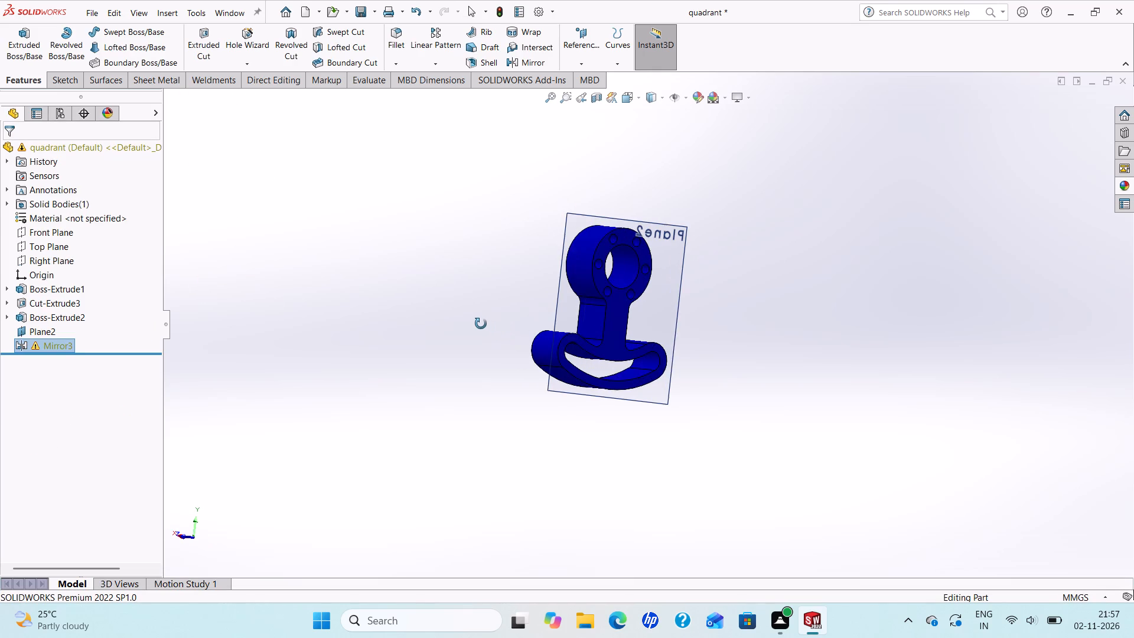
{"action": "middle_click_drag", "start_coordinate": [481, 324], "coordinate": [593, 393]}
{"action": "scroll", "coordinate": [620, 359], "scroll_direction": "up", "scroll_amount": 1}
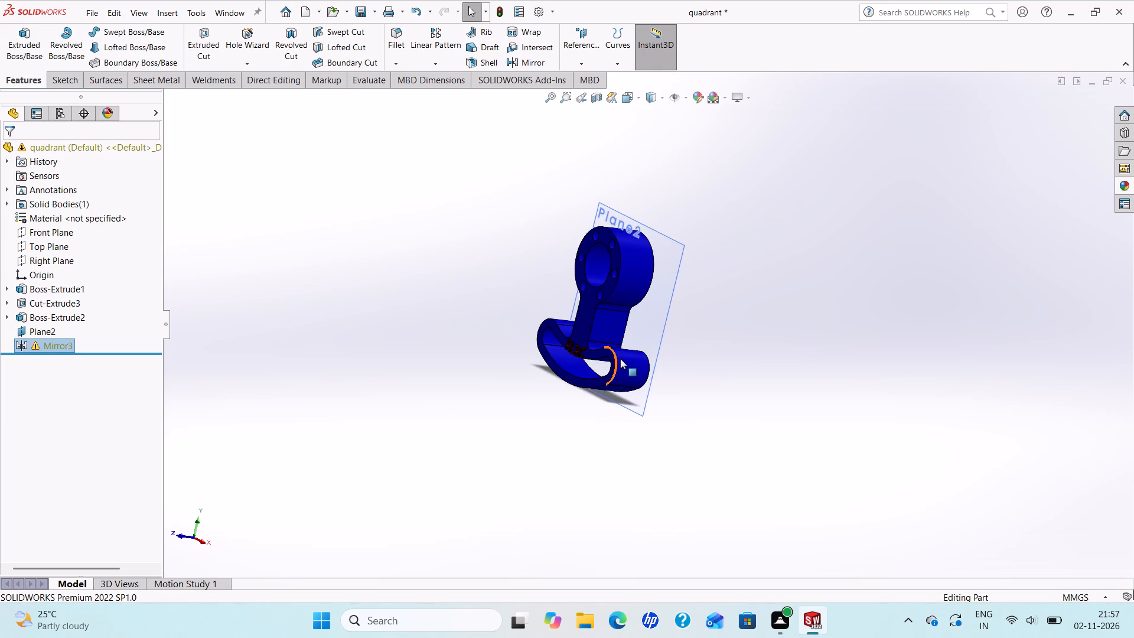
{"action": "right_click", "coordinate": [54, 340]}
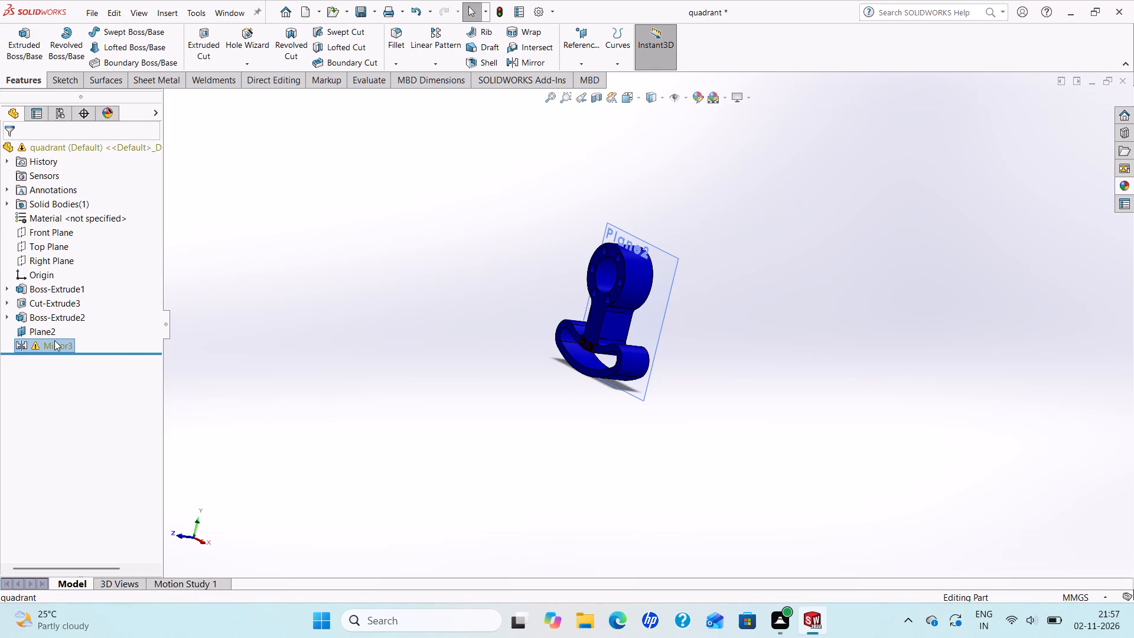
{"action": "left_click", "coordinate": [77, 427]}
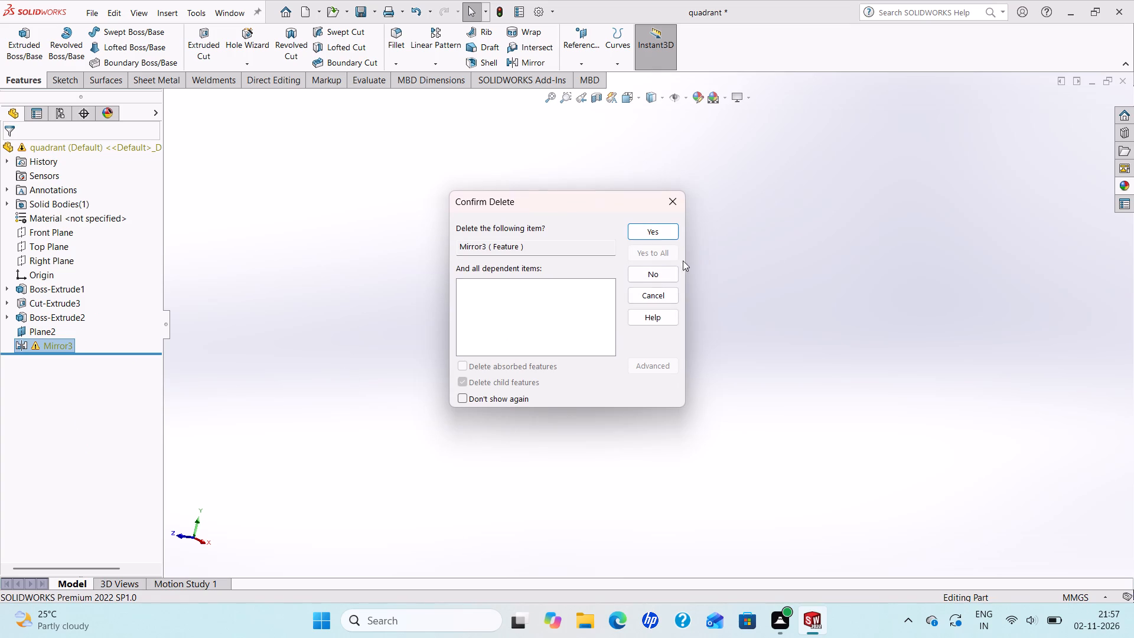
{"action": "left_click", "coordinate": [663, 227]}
Delete the offset reference plane, Plane2.
{"action": "scroll", "coordinate": [663, 256], "scroll_direction": "down", "scroll_amount": 1}
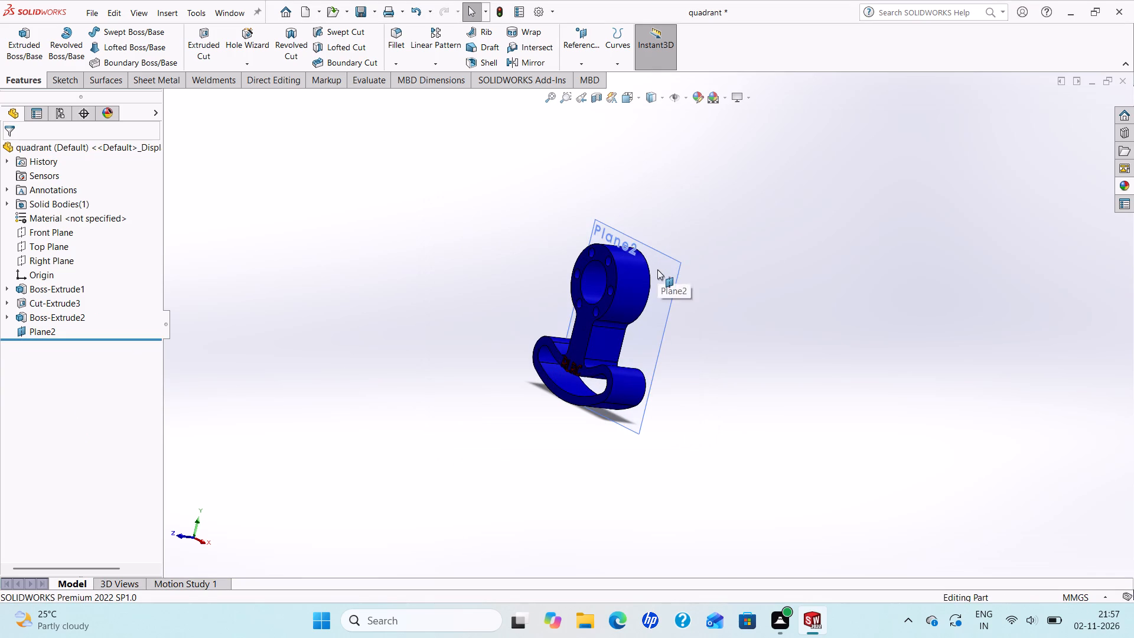
{"action": "right_click", "coordinate": [657, 269]}
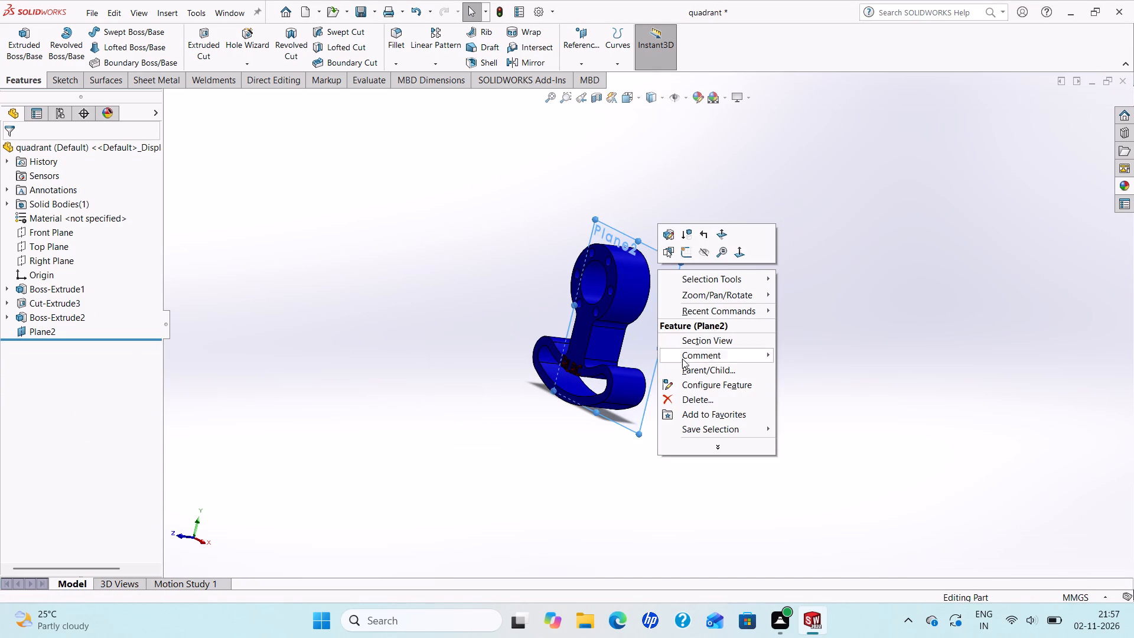
{"action": "left_click", "coordinate": [684, 402]}
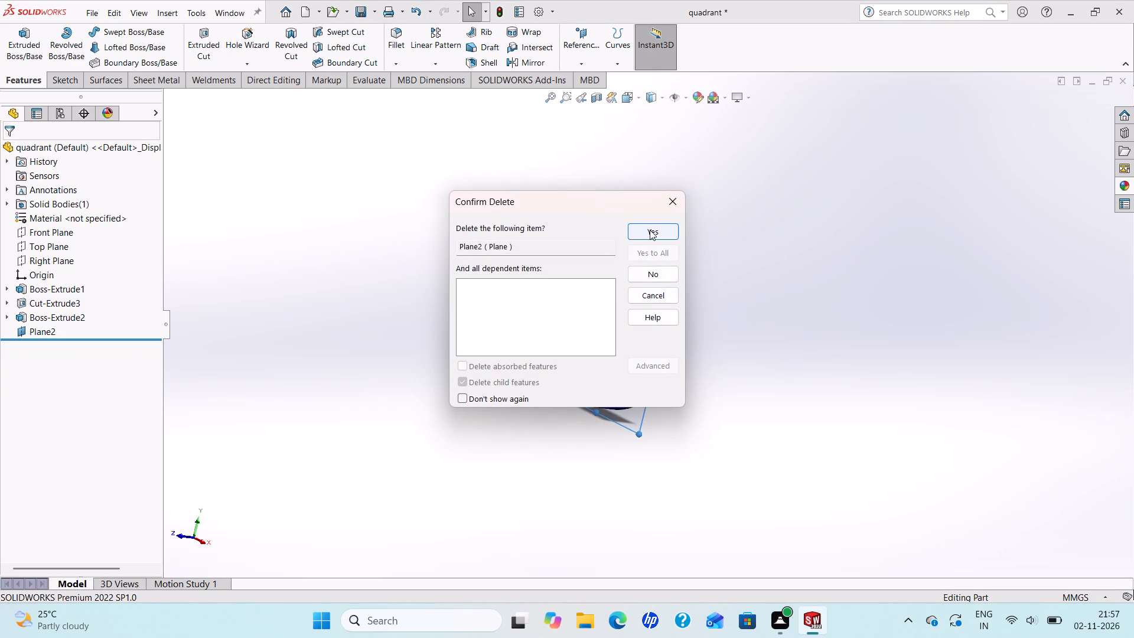
{"action": "left_click", "coordinate": [650, 230]}
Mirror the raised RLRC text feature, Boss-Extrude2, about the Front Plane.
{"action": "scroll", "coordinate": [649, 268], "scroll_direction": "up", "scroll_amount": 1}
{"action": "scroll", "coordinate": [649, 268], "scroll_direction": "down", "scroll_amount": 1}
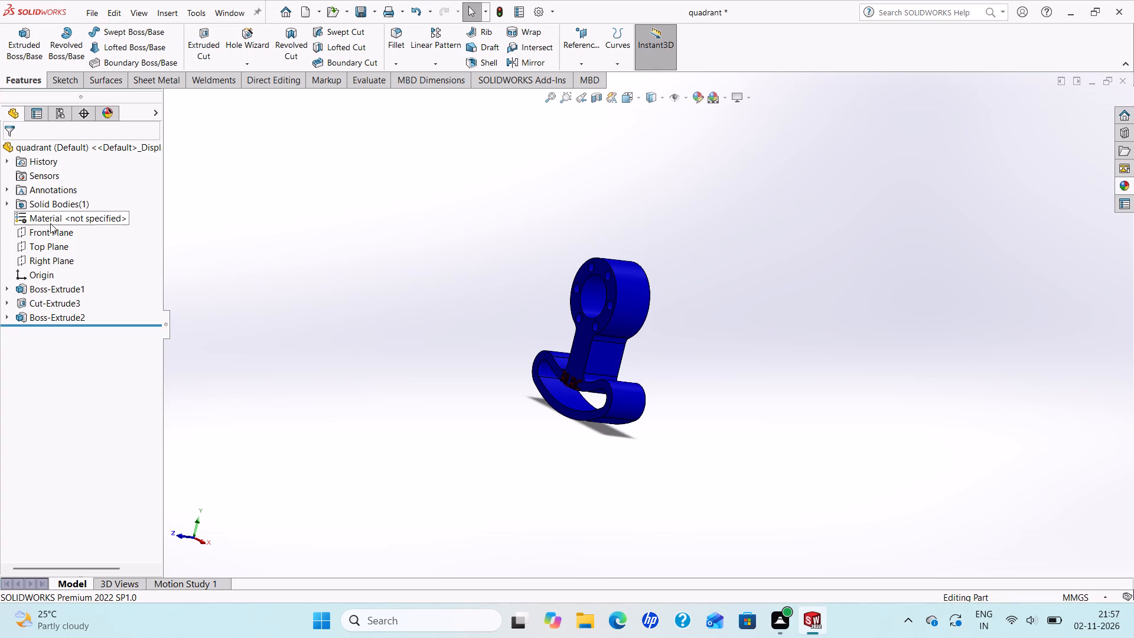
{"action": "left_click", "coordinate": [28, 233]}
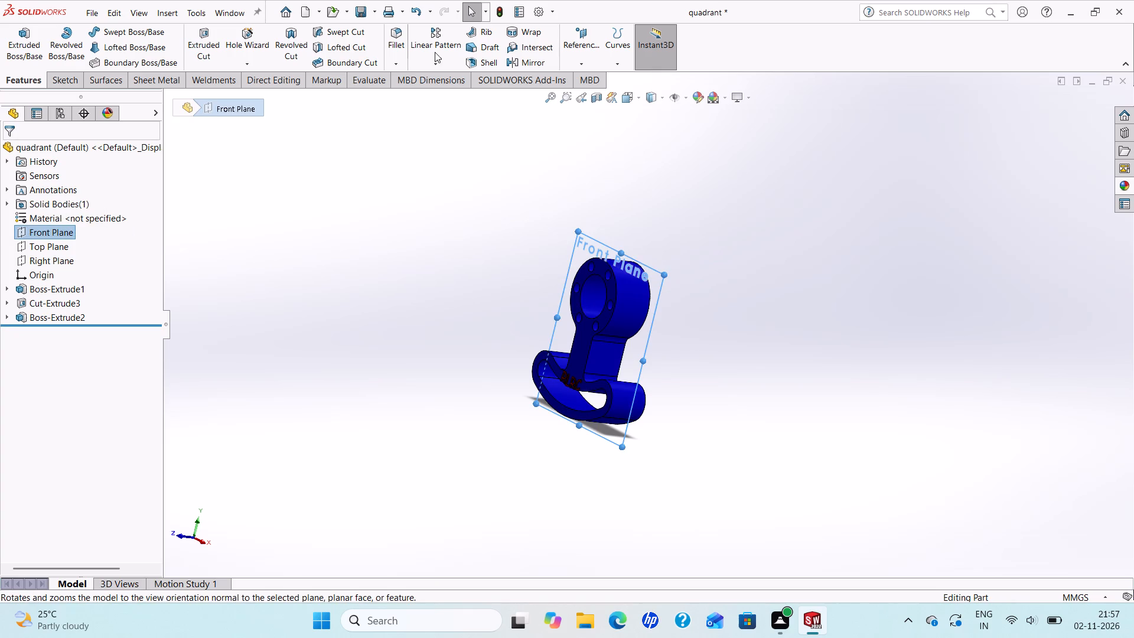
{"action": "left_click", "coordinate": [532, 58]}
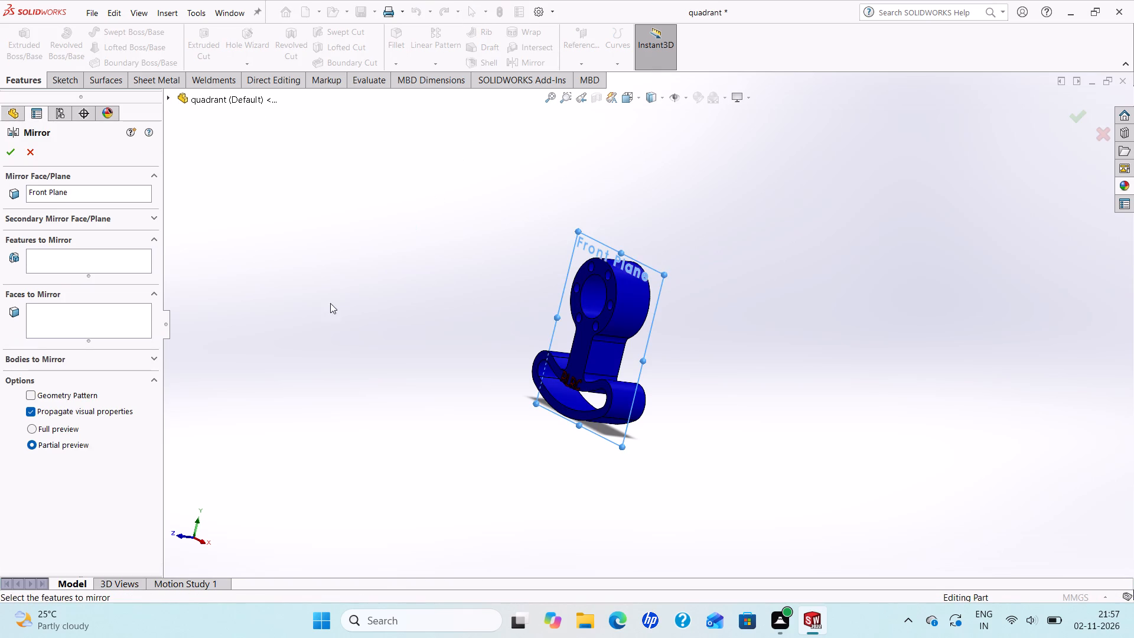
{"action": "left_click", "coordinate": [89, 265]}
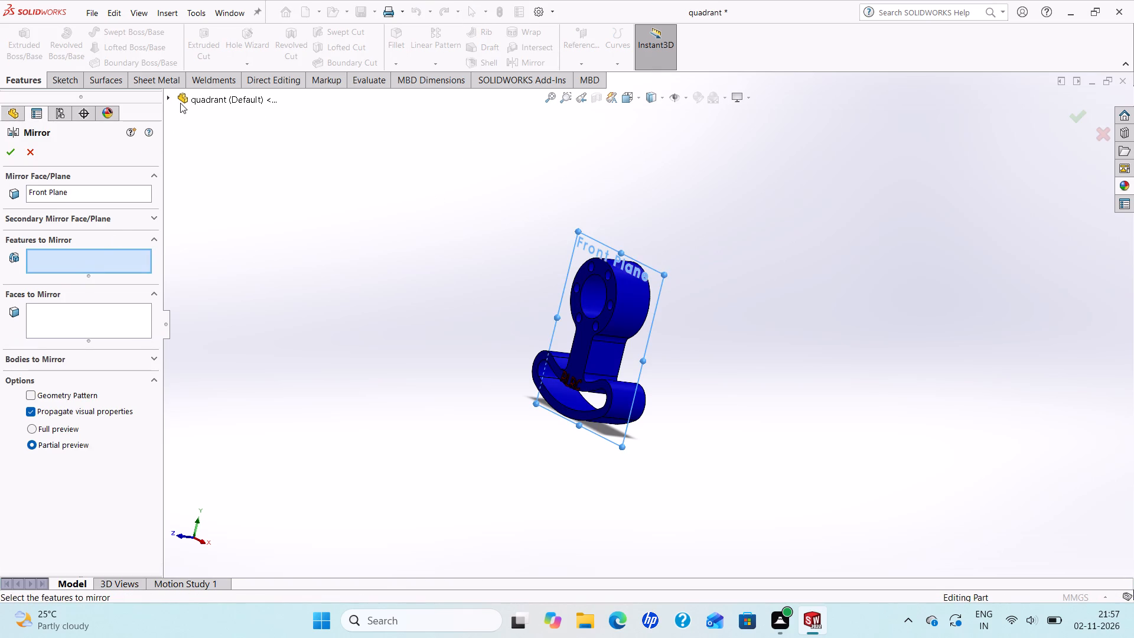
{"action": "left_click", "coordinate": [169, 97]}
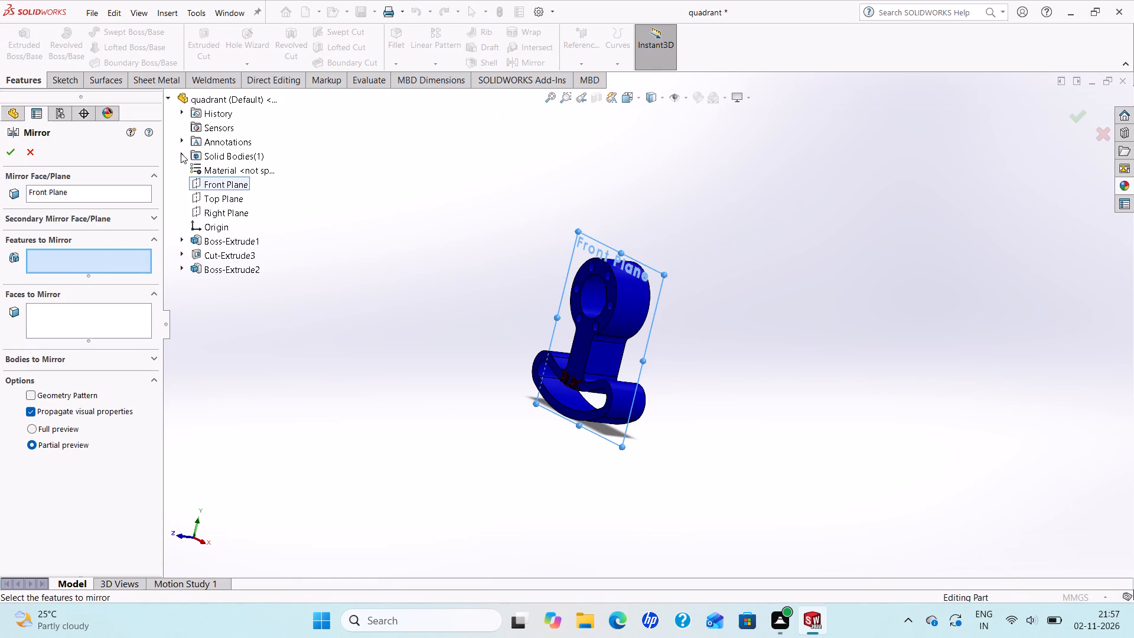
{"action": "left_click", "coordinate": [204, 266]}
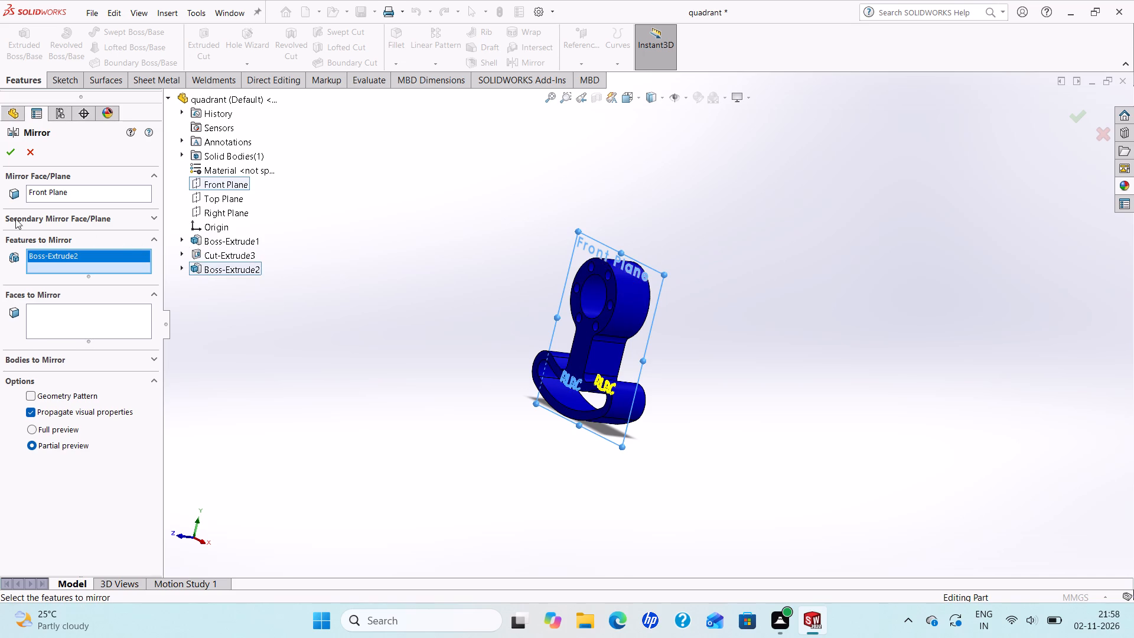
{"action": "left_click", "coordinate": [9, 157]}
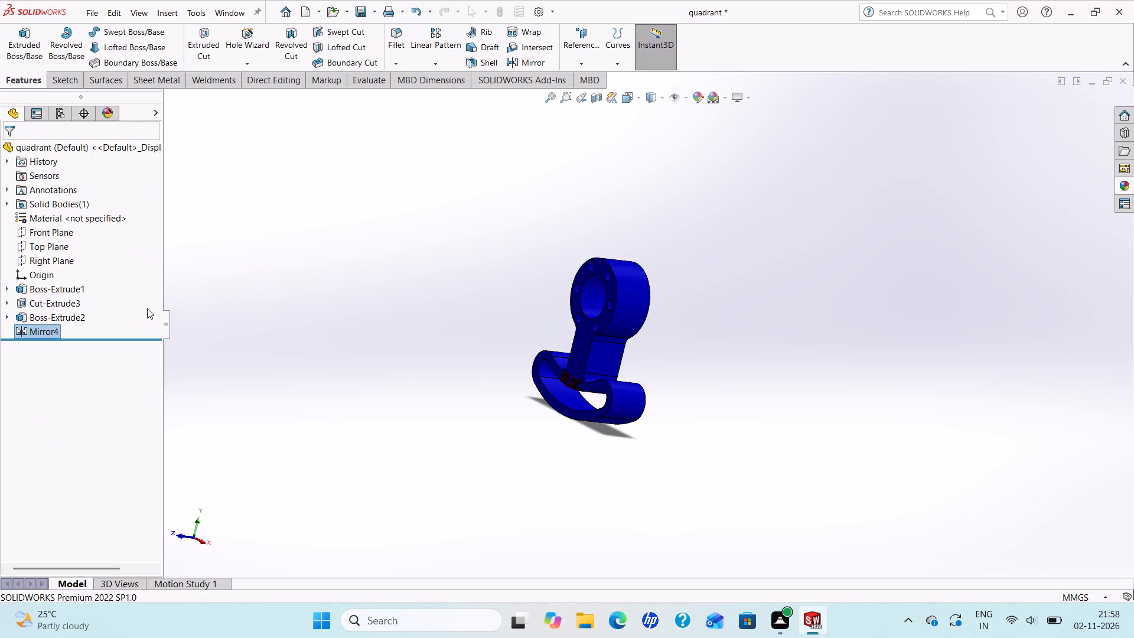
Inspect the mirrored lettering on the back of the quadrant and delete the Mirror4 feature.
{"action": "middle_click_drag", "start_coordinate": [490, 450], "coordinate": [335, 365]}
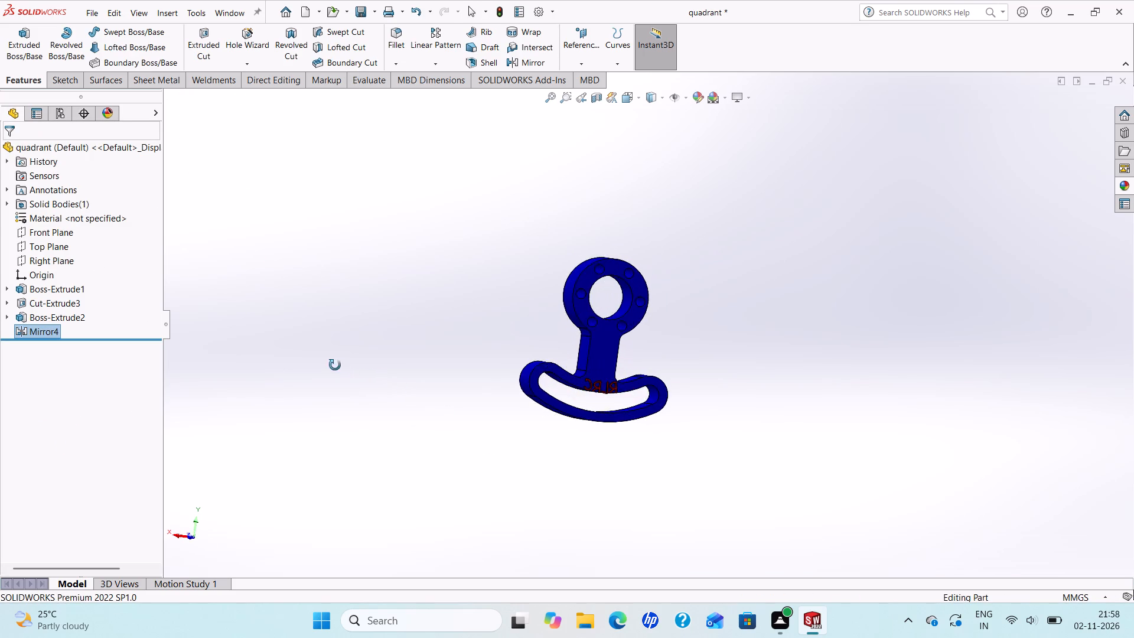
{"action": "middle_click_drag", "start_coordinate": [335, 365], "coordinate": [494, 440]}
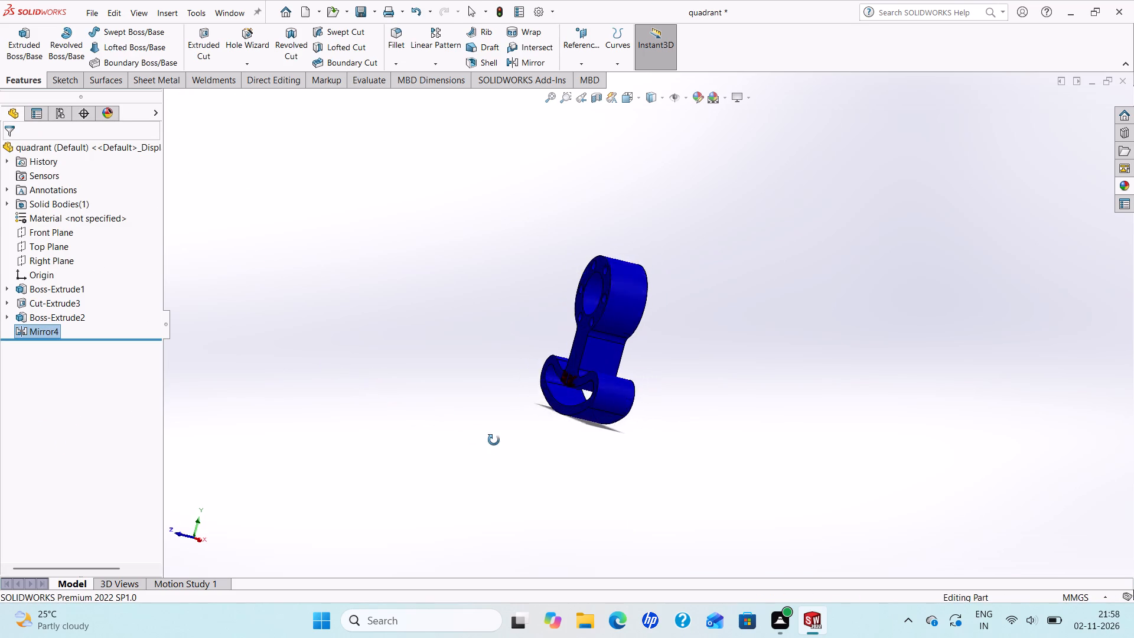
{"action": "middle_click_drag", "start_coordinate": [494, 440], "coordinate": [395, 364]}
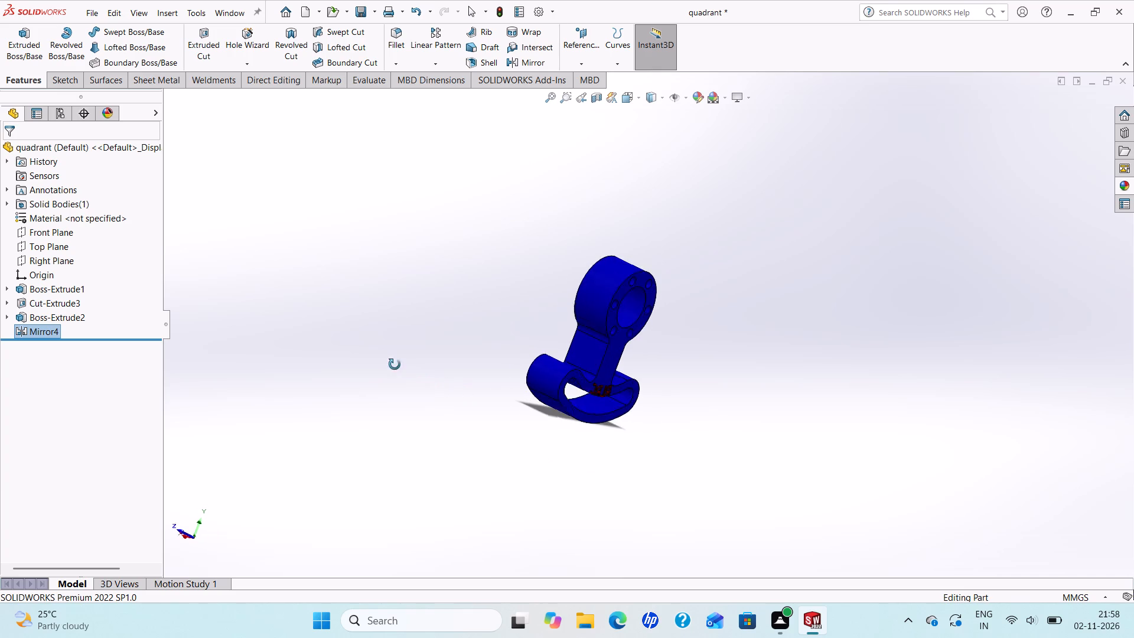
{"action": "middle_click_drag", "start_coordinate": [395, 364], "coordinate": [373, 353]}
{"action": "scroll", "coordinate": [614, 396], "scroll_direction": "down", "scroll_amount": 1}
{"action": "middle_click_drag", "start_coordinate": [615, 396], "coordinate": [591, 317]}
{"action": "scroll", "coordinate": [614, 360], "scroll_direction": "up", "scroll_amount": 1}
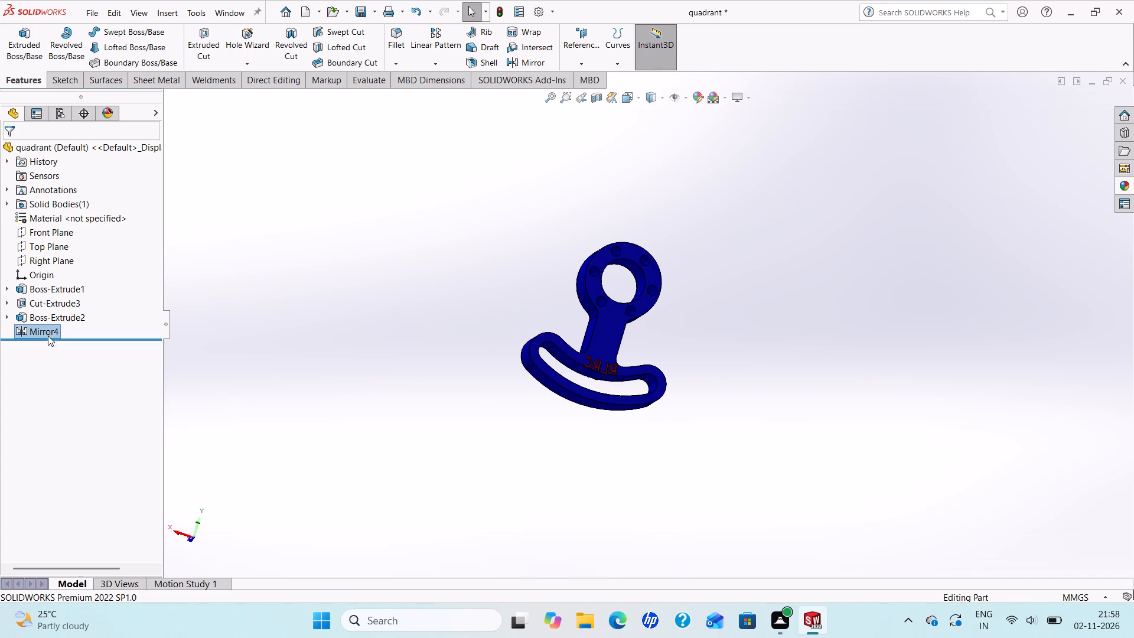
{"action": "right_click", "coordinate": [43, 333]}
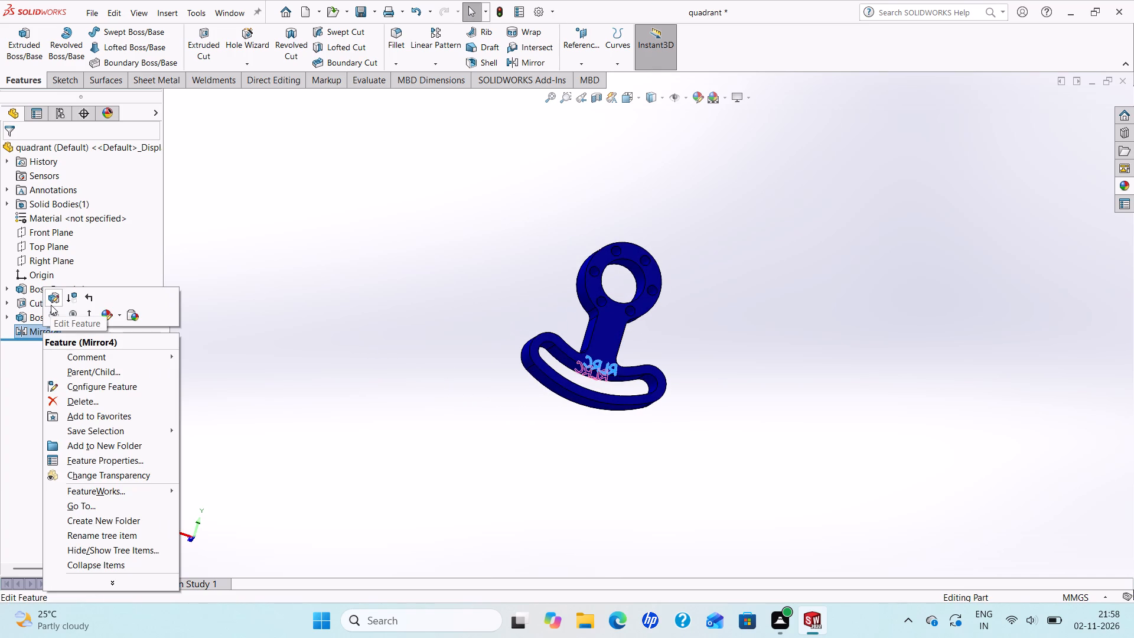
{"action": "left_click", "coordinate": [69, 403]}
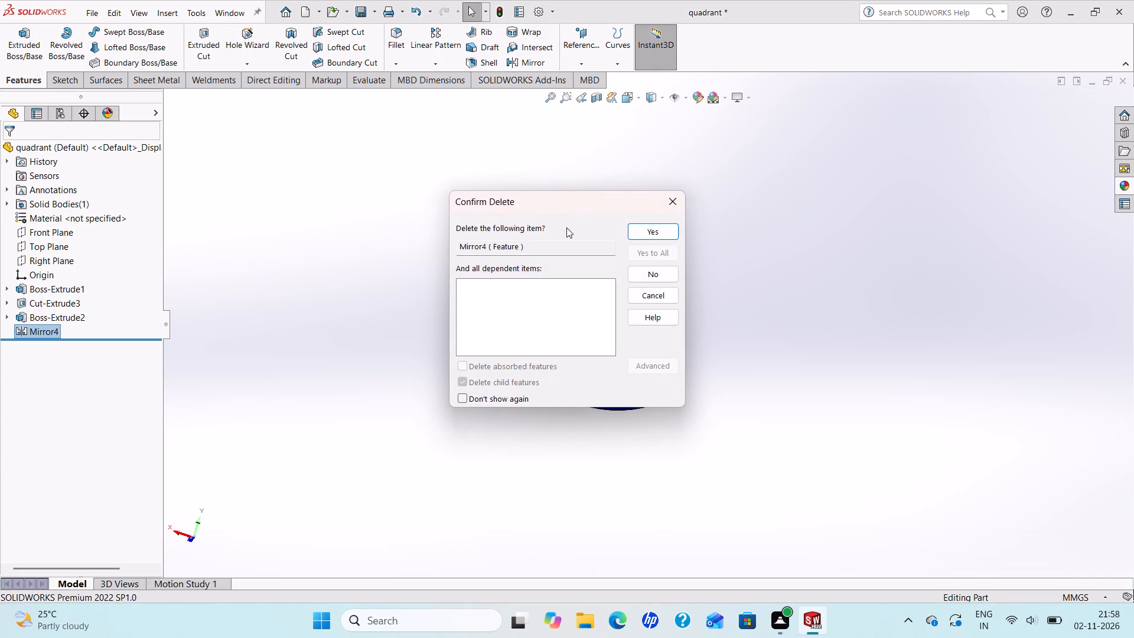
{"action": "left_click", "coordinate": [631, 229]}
Start a sketch on the quadrant's back face and add centred RLRC text along the curved slot's upper edge.
{"action": "scroll", "coordinate": [631, 237], "scroll_direction": "up", "scroll_amount": 1}
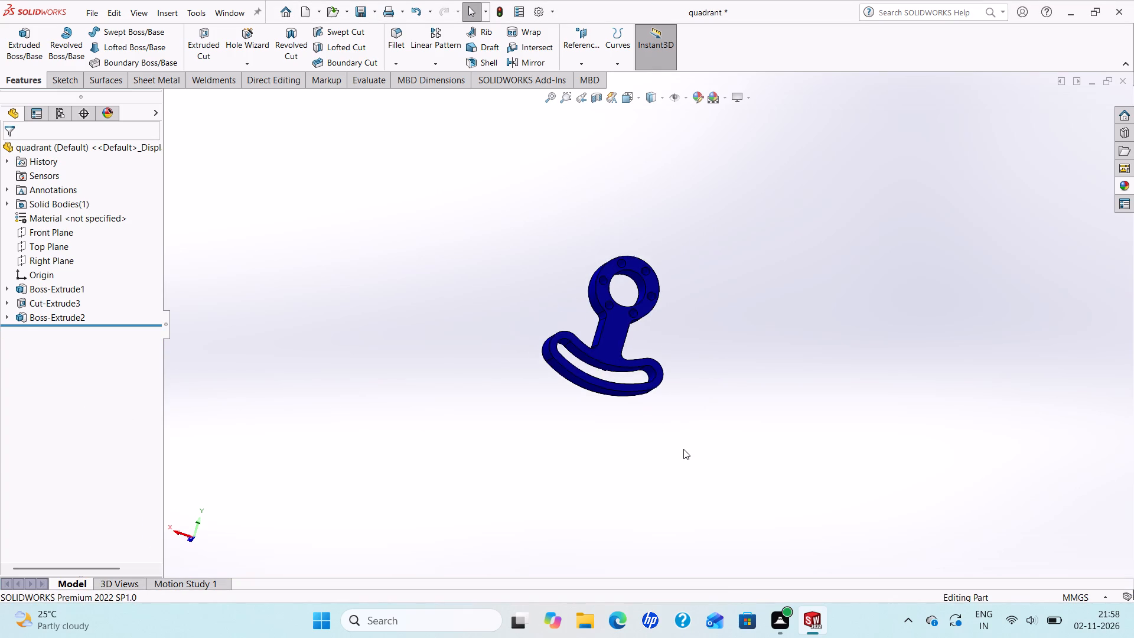
{"action": "scroll", "coordinate": [683, 449], "scroll_direction": "down", "scroll_amount": 2}
{"action": "left_click", "coordinate": [579, 253]}
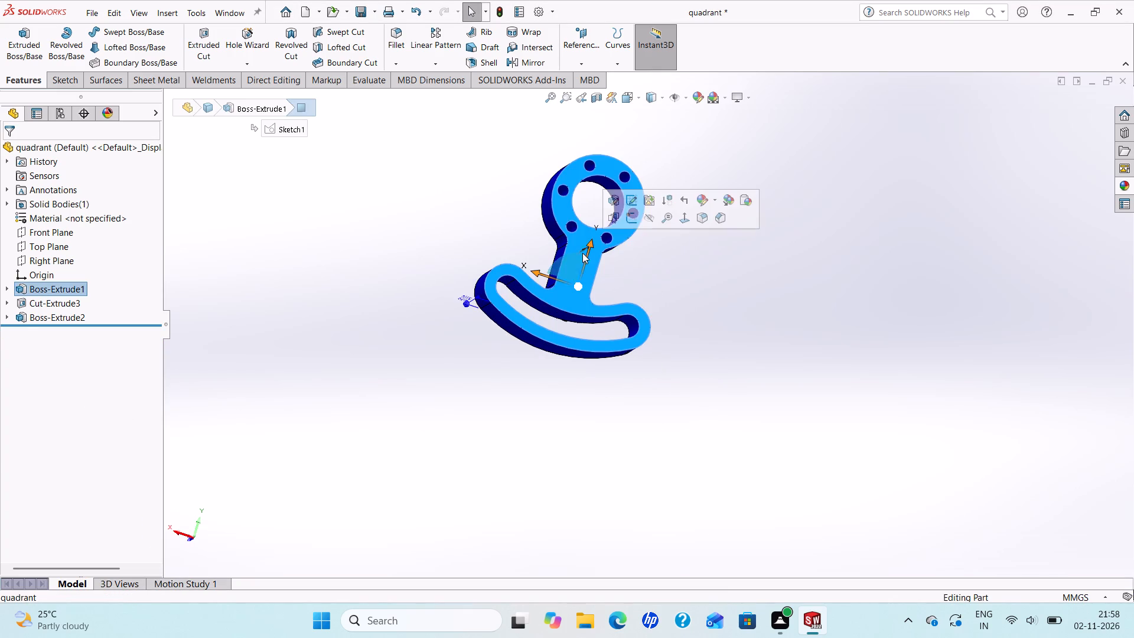
{"action": "left_click", "coordinate": [636, 219]}
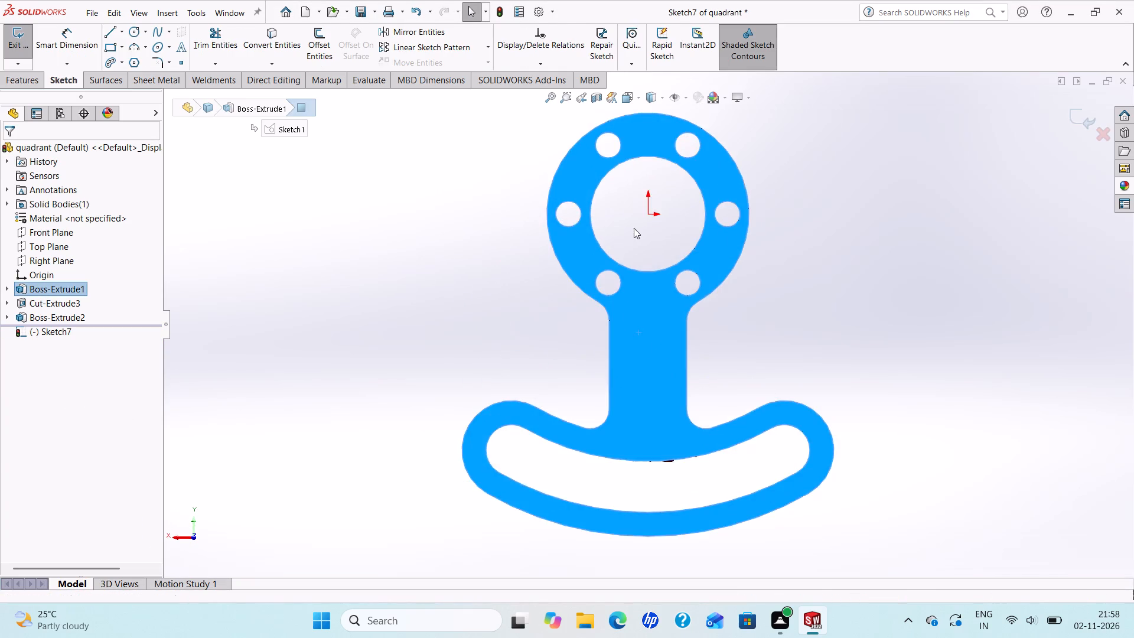
{"action": "scroll", "coordinate": [634, 228], "scroll_direction": "up", "scroll_amount": 2}
{"action": "key", "text": "Escape"}
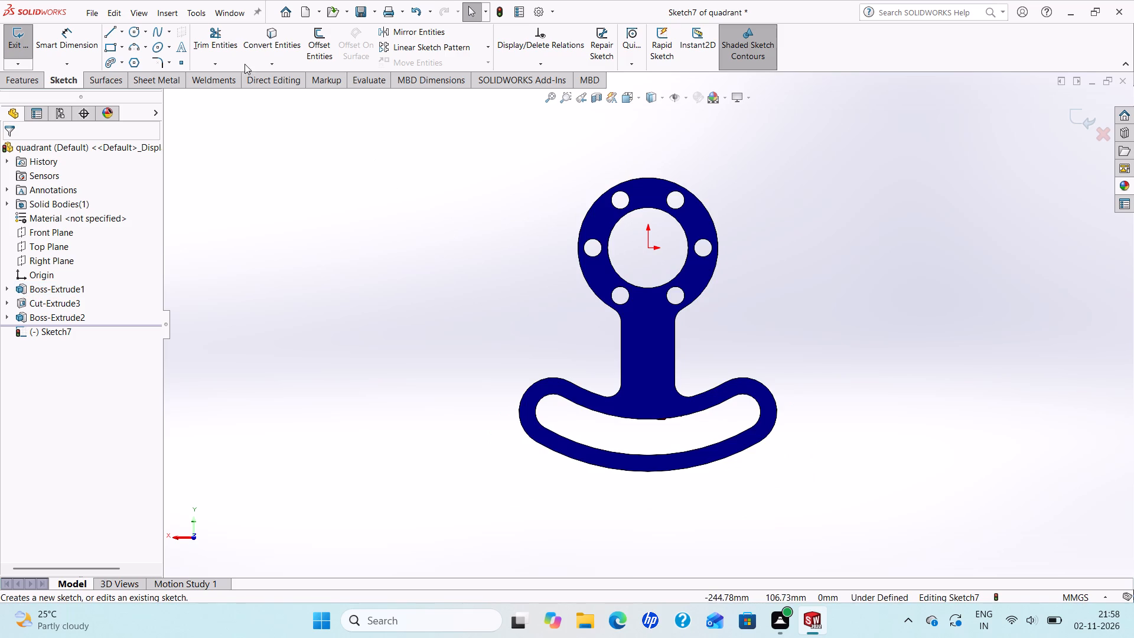
{"action": "left_click", "coordinate": [177, 52]}
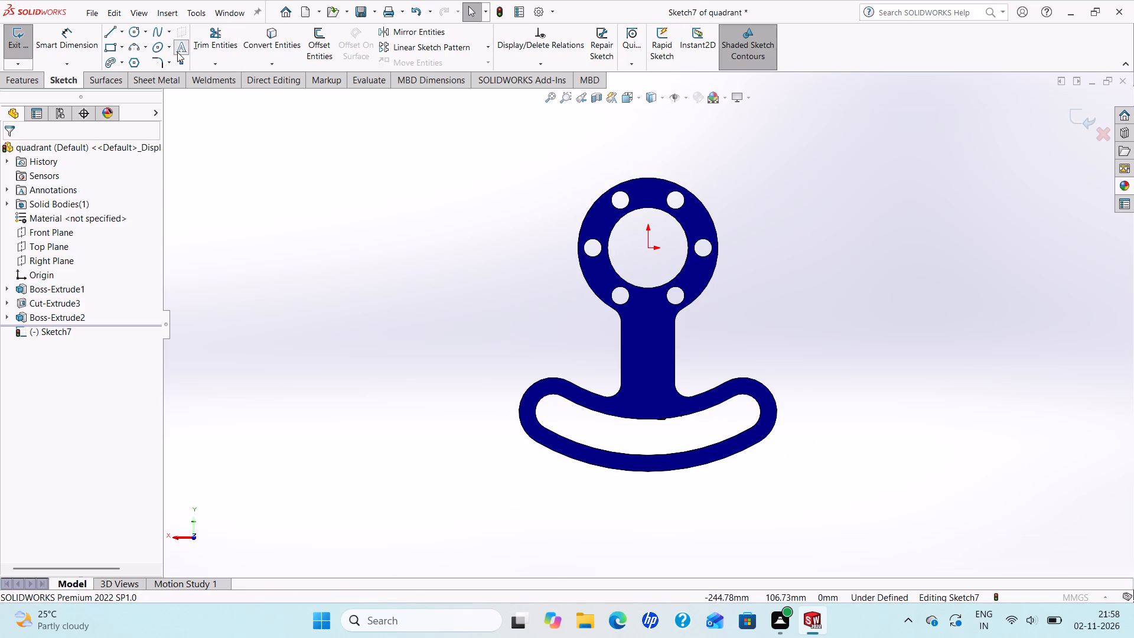
{"action": "left_click", "coordinate": [52, 202]}
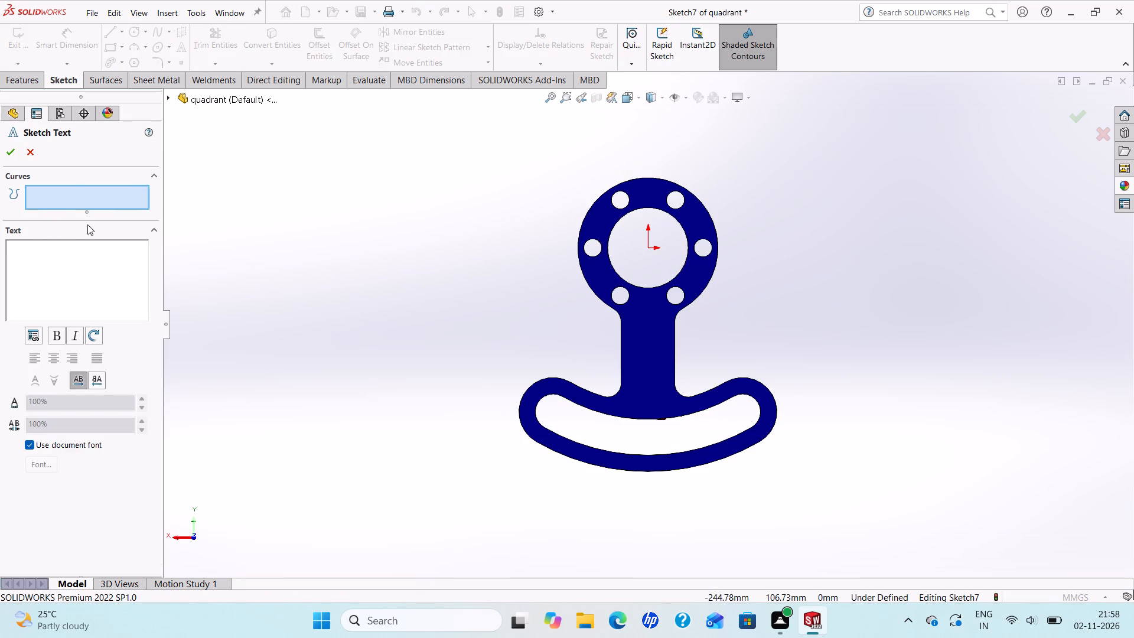
{"action": "left_click", "coordinate": [647, 419]}
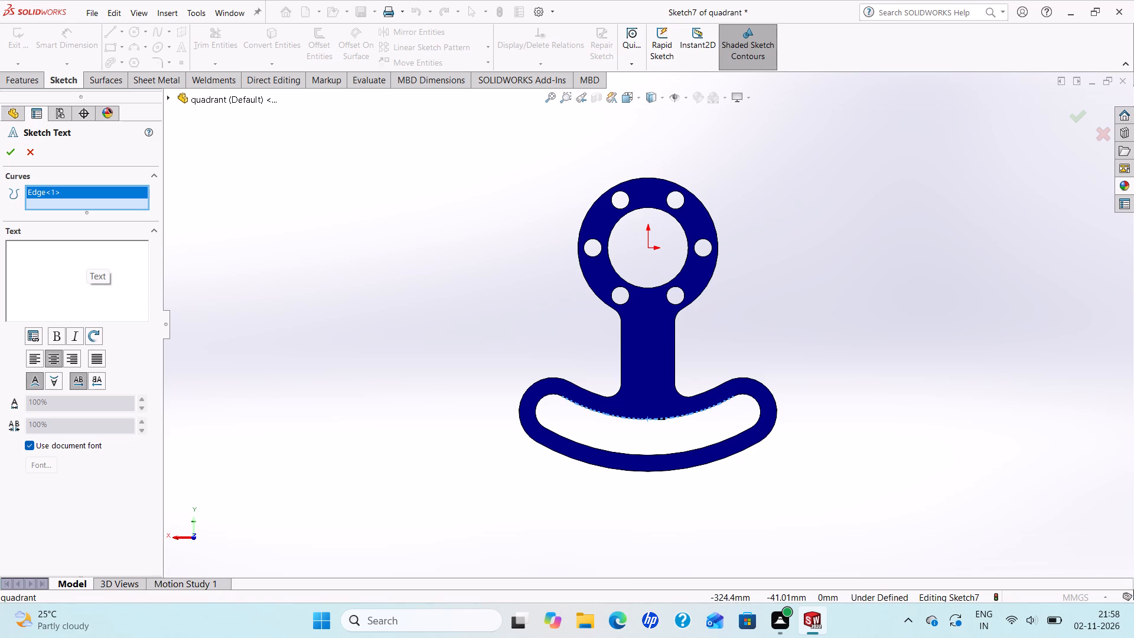
{"action": "left_click", "coordinate": [57, 258]}
{"action": "type", "text": "RLRC"}
{"action": "left_click", "coordinate": [49, 357]}
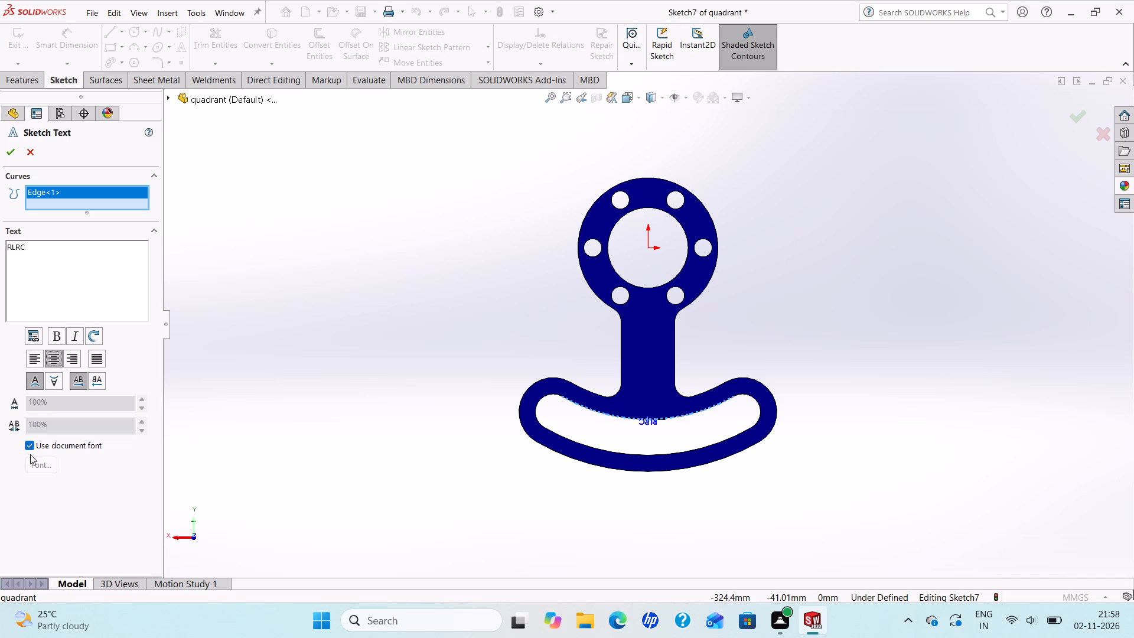
Override the document font for the RLRC sketch text with Comic Sans MS Regular at 48 points.
{"action": "left_click", "coordinate": [31, 445]}
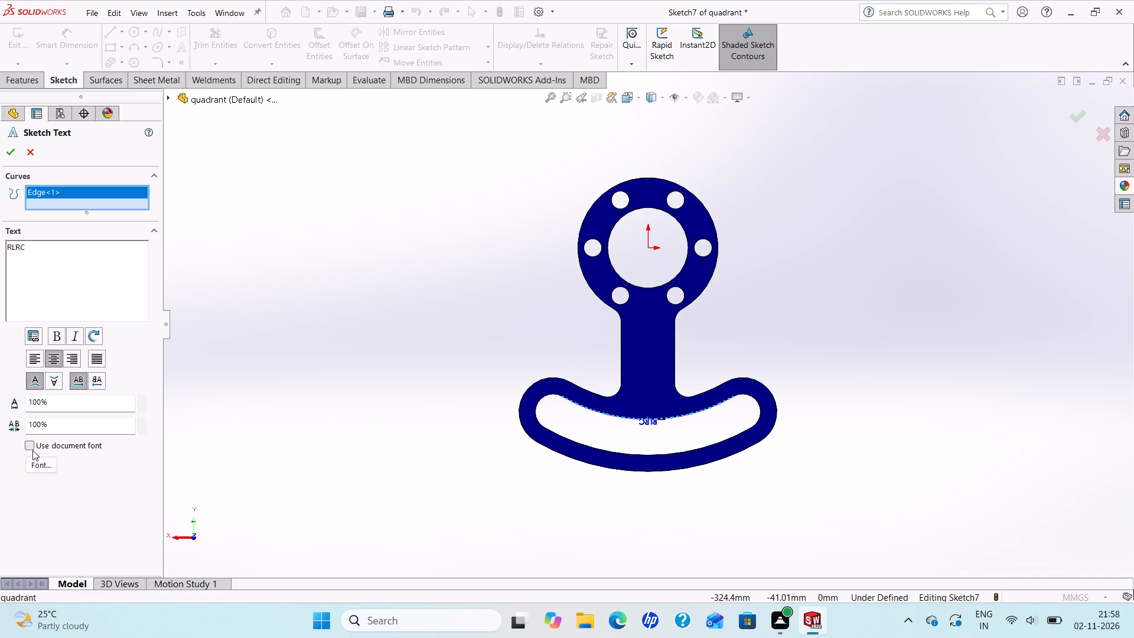
{"action": "left_click", "coordinate": [38, 461]}
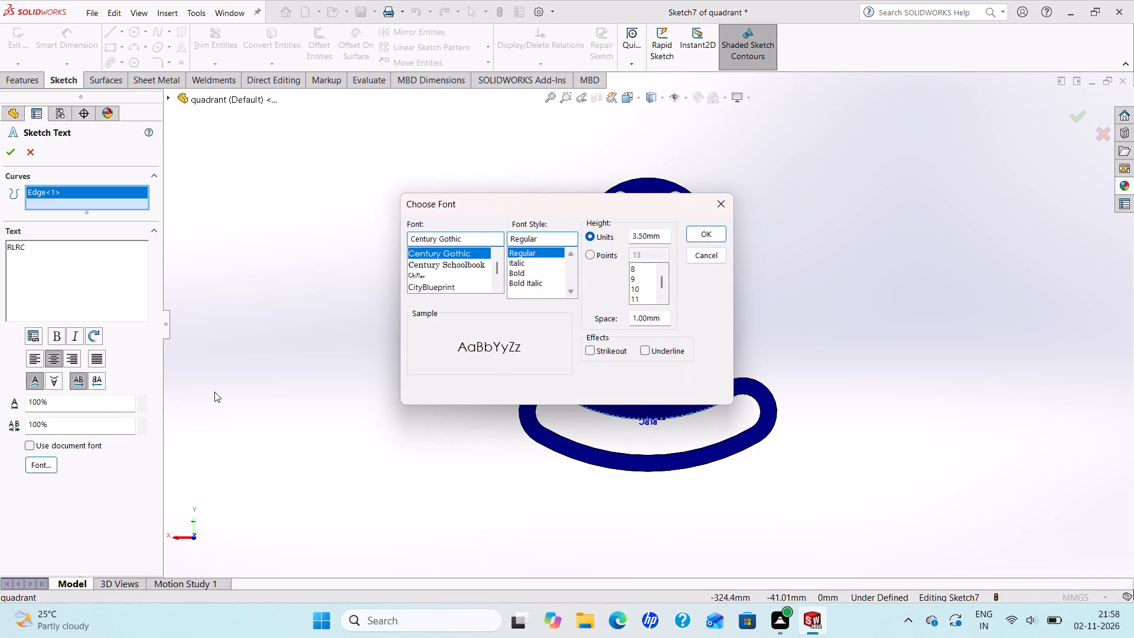
{"action": "scroll", "coordinate": [439, 291], "scroll_direction": "down", "scroll_amount": 1}
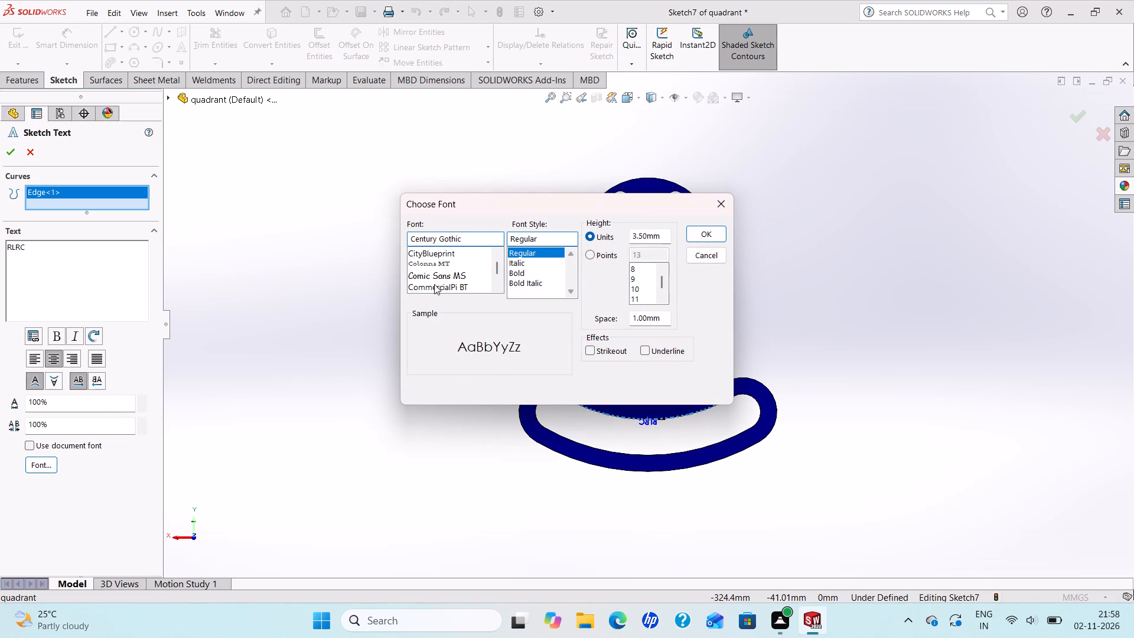
{"action": "left_click", "coordinate": [435, 280]}
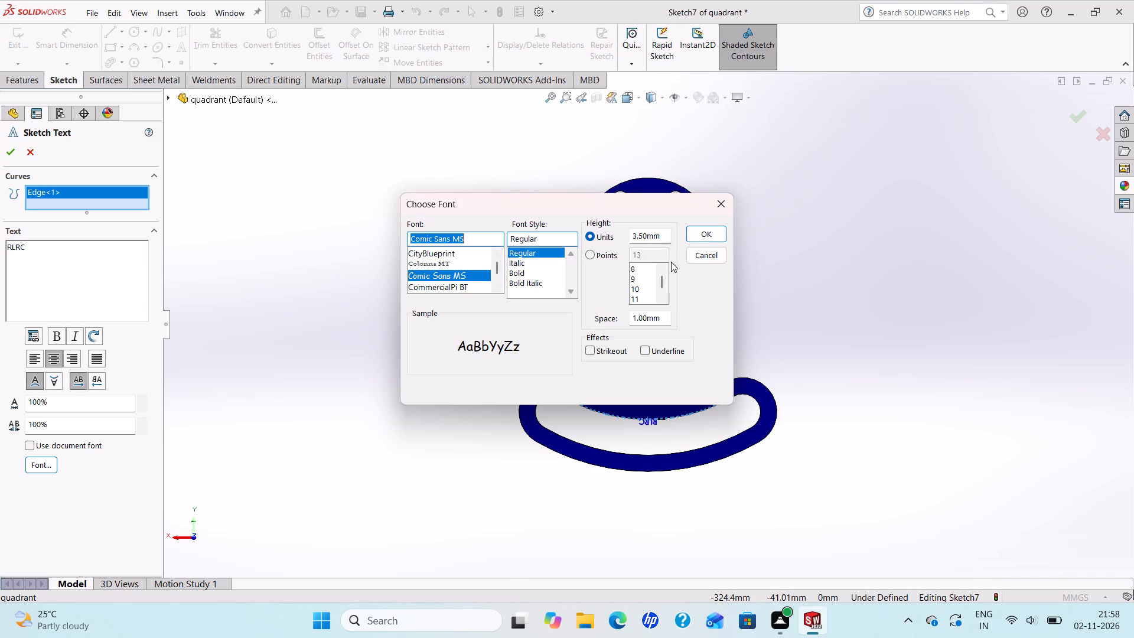
{"action": "left_click", "coordinate": [586, 252]}
{"action": "scroll", "coordinate": [634, 281], "scroll_direction": "down", "scroll_amount": 1}
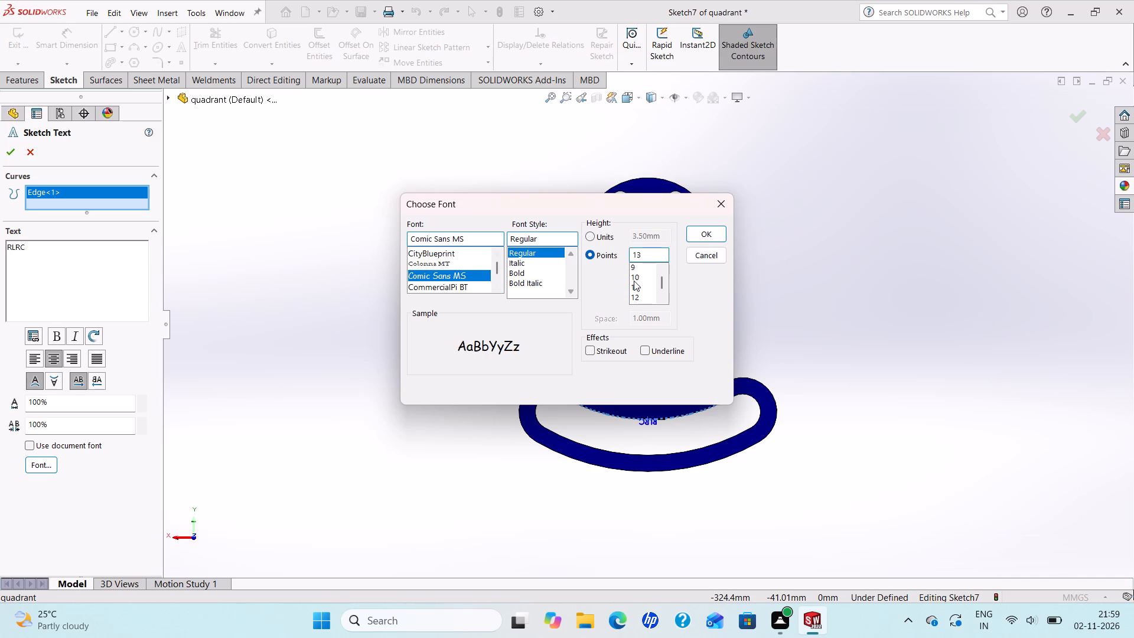
{"action": "scroll", "coordinate": [634, 281], "scroll_direction": "down", "scroll_amount": 3}
{"action": "left_click", "coordinate": [637, 288]}
{"action": "left_click", "coordinate": [699, 232]}
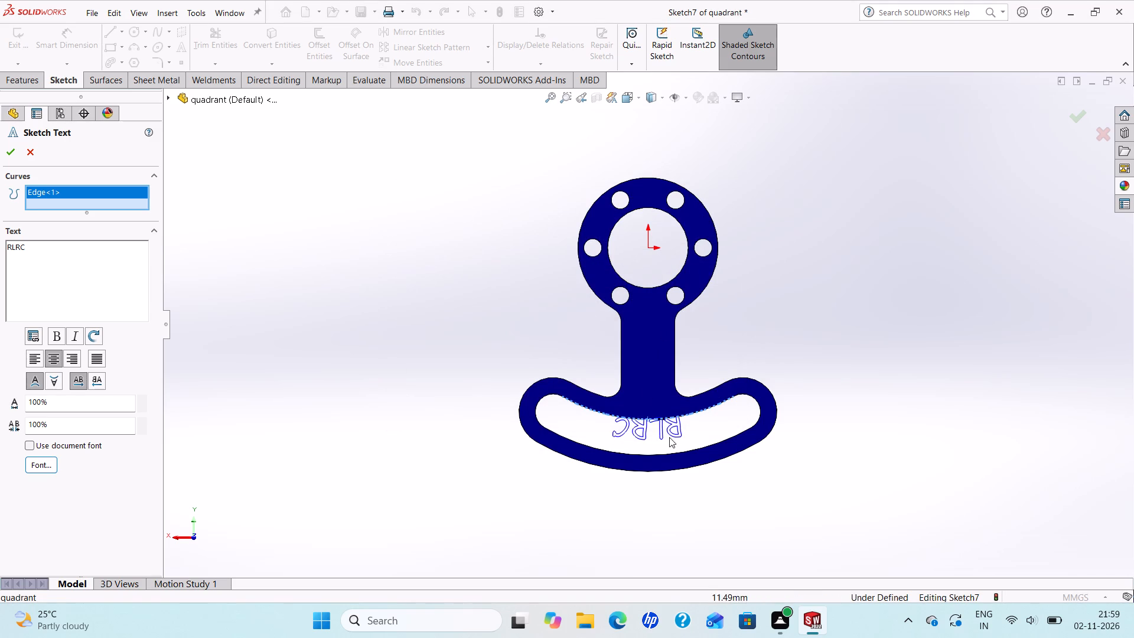
Flip the RLRC text vertically and horizontally so it reads correctly above the slot edge, and finish the text.
{"action": "left_click", "coordinate": [35, 382]}
{"action": "left_click", "coordinate": [35, 382]}
{"action": "left_click", "coordinate": [35, 382]}
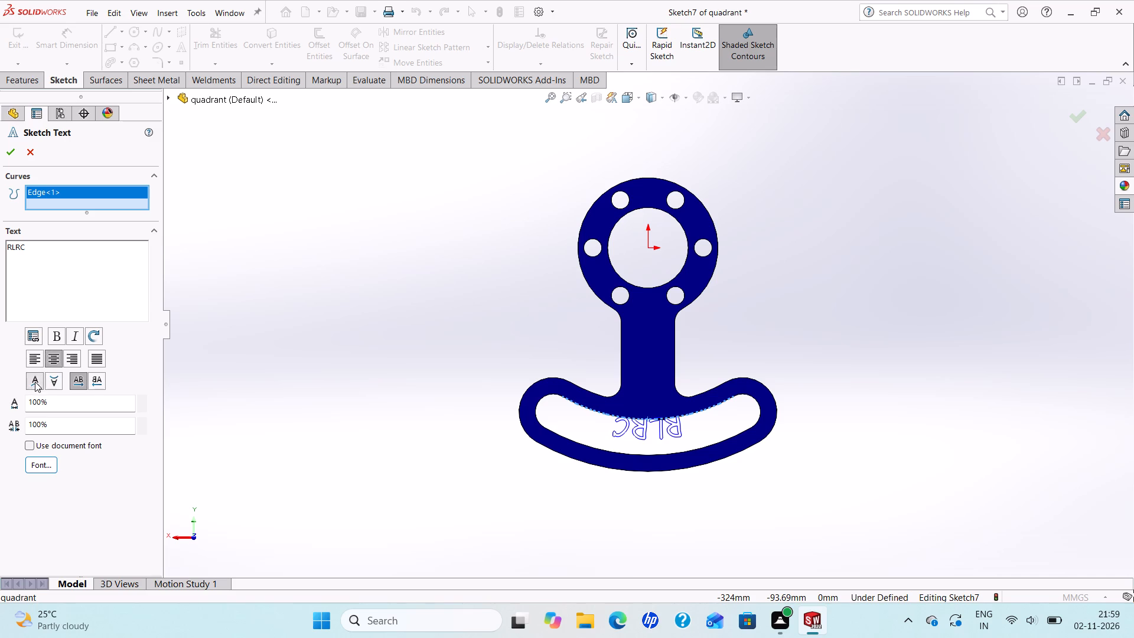
{"action": "left_click", "coordinate": [51, 382]}
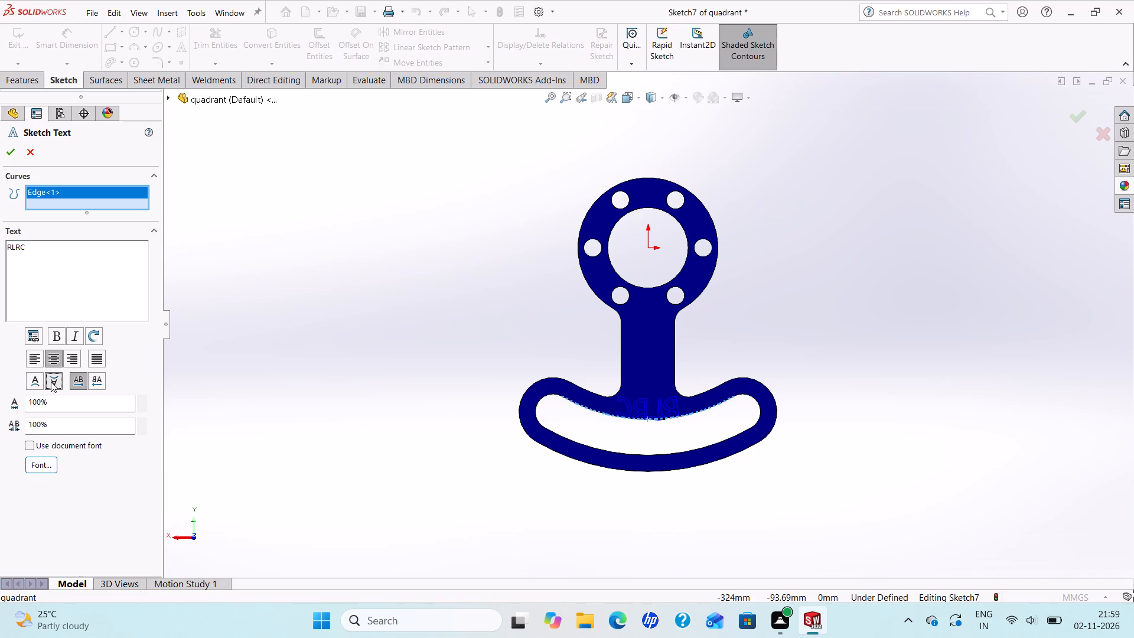
{"action": "left_click", "coordinate": [74, 382]}
{"action": "left_click", "coordinate": [74, 382]}
{"action": "left_click", "coordinate": [96, 384]}
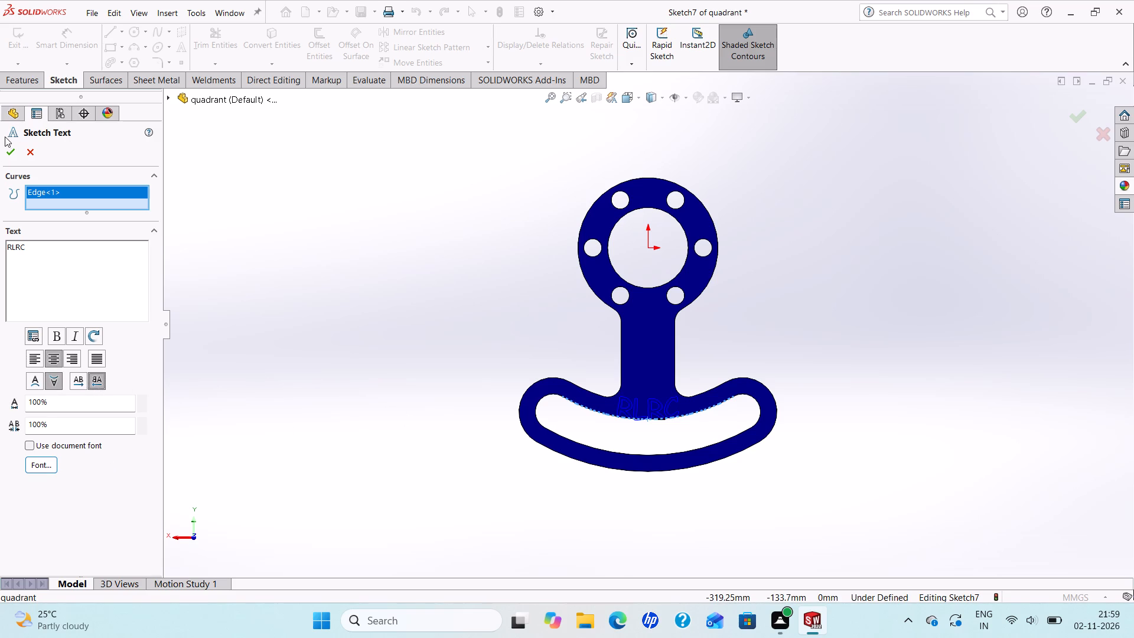
{"action": "left_click", "coordinate": [6, 156]}
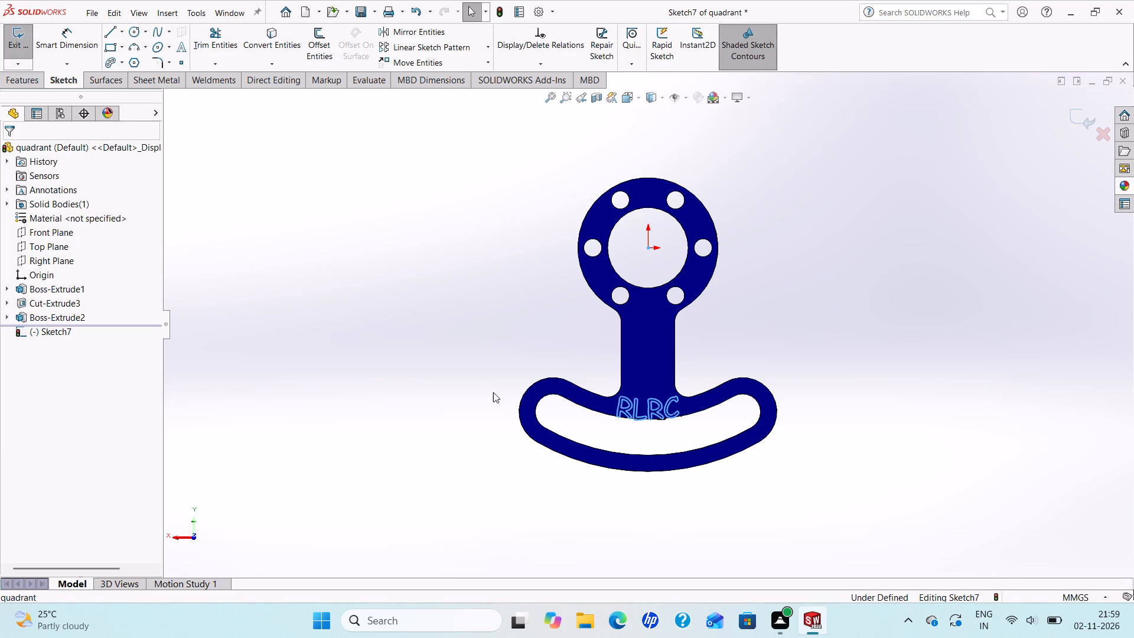
Extrude the RLRC text sketch on the back face as a blind 1 mm boss with merged result.
{"action": "scroll", "coordinate": [509, 393], "scroll_direction": "up", "scroll_amount": 1}
{"action": "scroll", "coordinate": [636, 391], "scroll_direction": "down", "scroll_amount": 1}
{"action": "scroll", "coordinate": [637, 391], "scroll_direction": "up", "scroll_amount": 1}
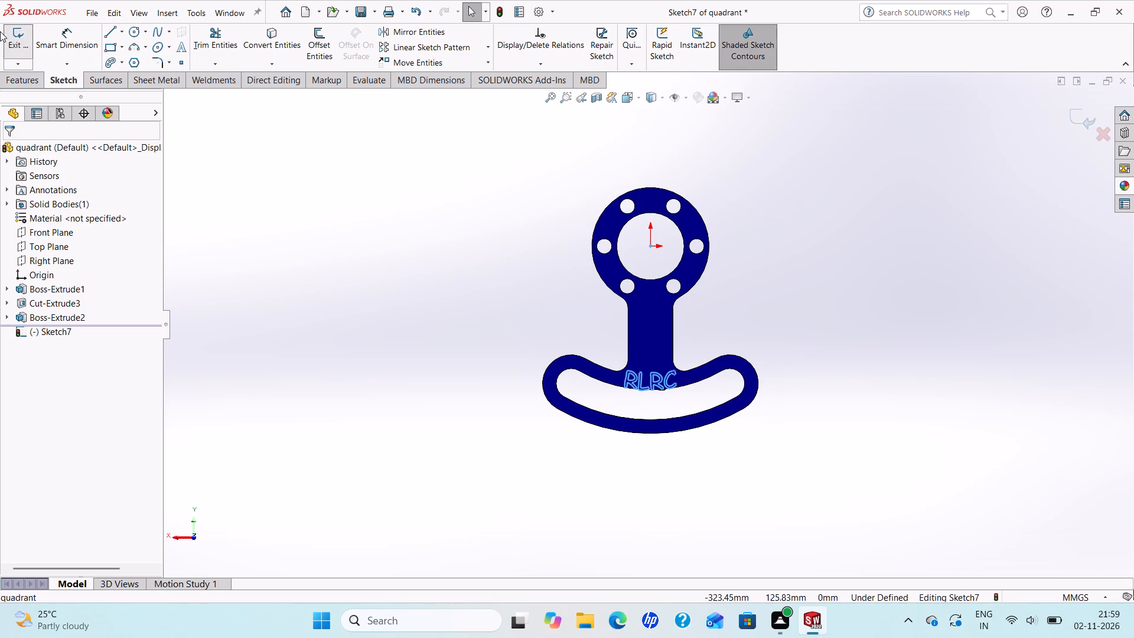
{"action": "left_click", "coordinate": [19, 75]}
{"action": "left_click", "coordinate": [31, 49]}
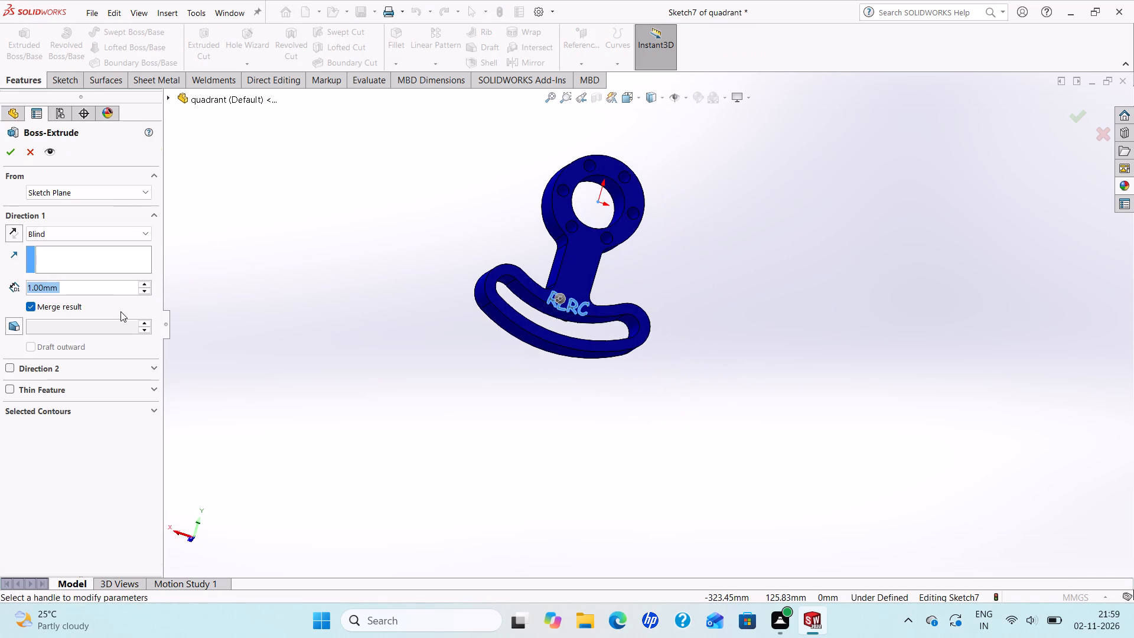
{"action": "left_click", "coordinate": [5, 154]}
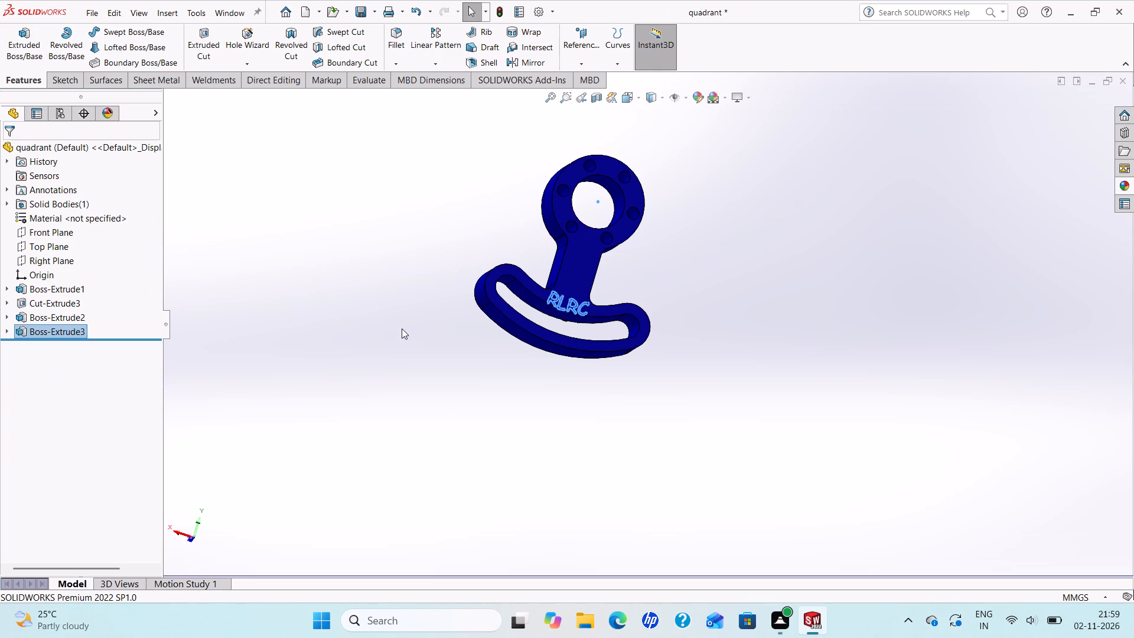
{"action": "key", "text": "Escape"}
Apply the standard red colour to the back lettering feature, Boss-Extrude3.
{"action": "middle_click_drag", "start_coordinate": [570, 325], "coordinate": [559, 357]}
{"action": "scroll", "coordinate": [585, 319], "scroll_direction": "up", "scroll_amount": 1}
{"action": "scroll", "coordinate": [588, 314], "scroll_direction": "down", "scroll_amount": 2}
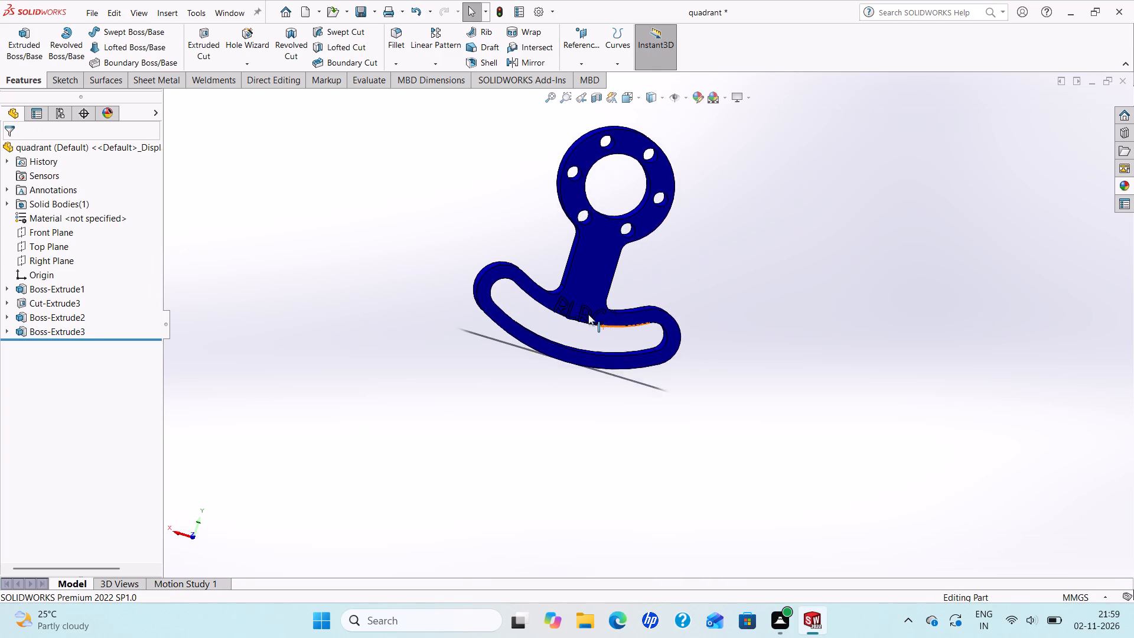
{"action": "scroll", "coordinate": [588, 314], "scroll_direction": "up", "scroll_amount": 1}
{"action": "scroll", "coordinate": [605, 310], "scroll_direction": "down", "scroll_amount": 2}
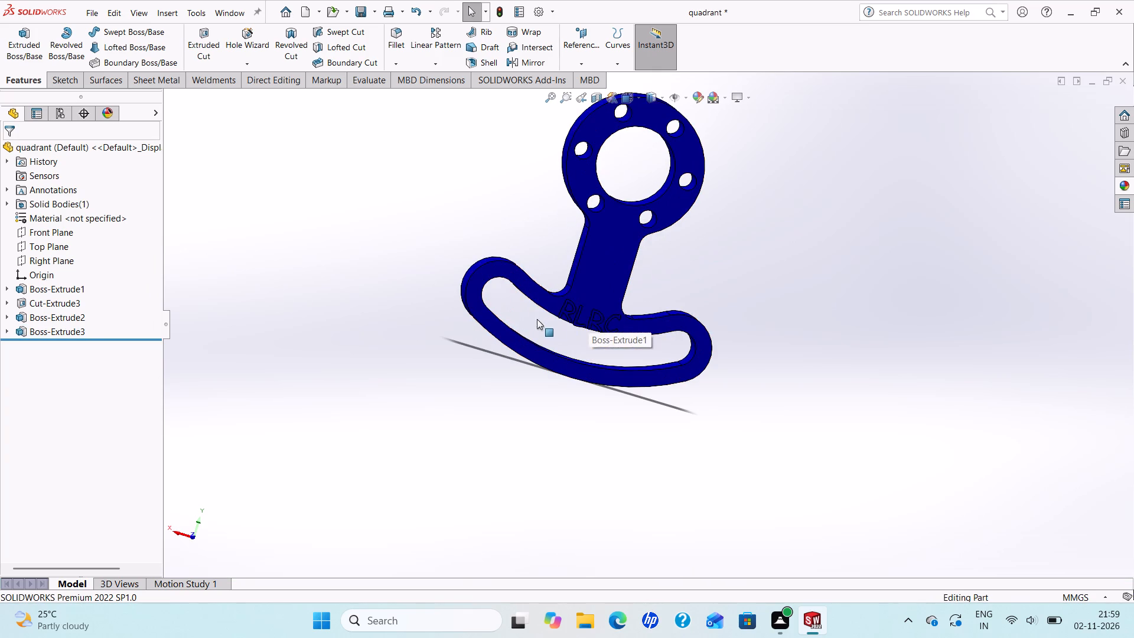
{"action": "left_click", "coordinate": [61, 333]}
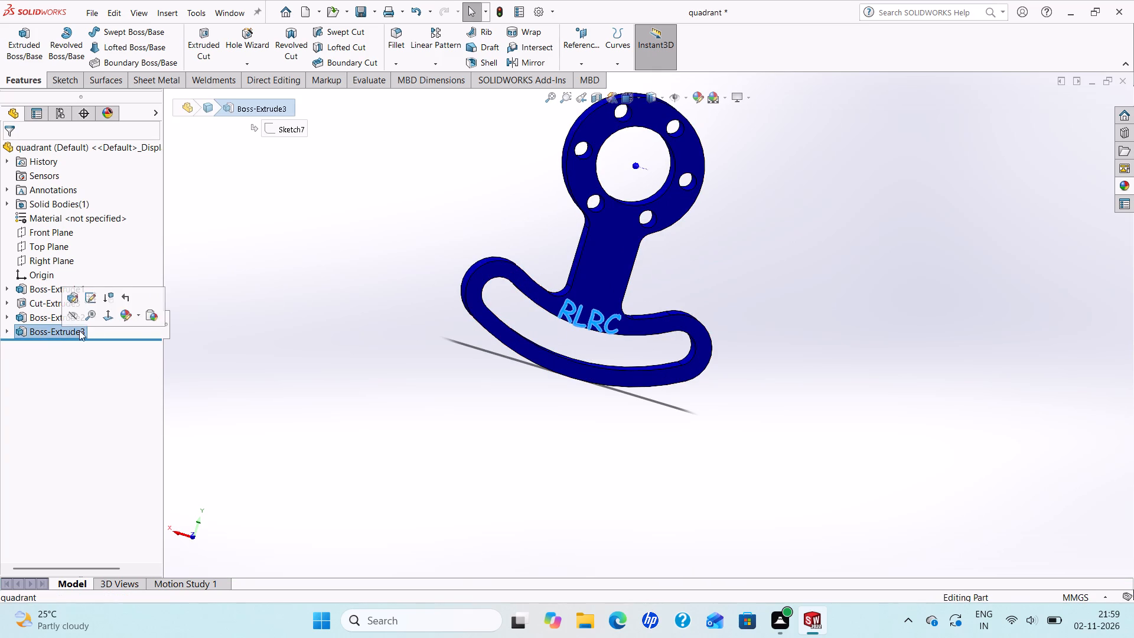
{"action": "left_click", "coordinate": [692, 99]}
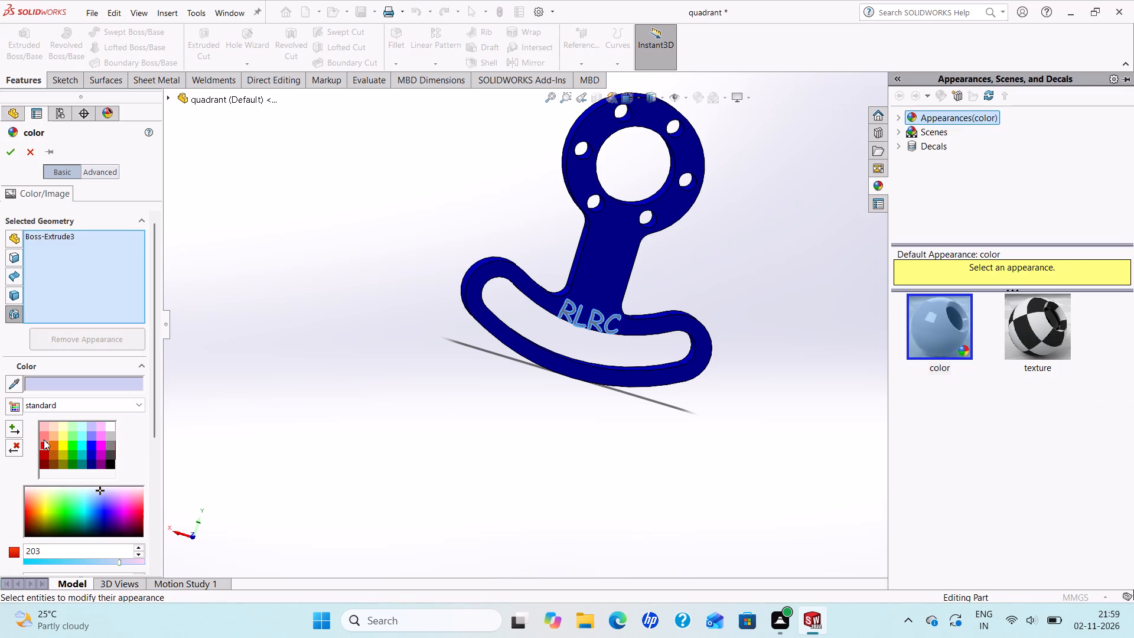
{"action": "left_click", "coordinate": [44, 444]}
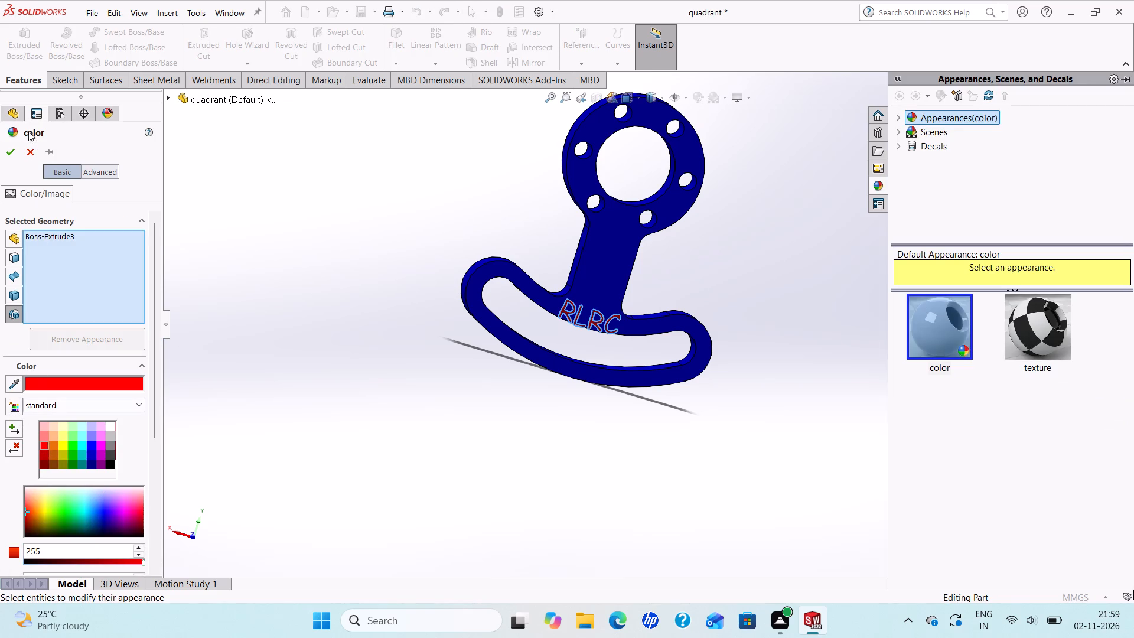
{"action": "left_click", "coordinate": [6, 152]}
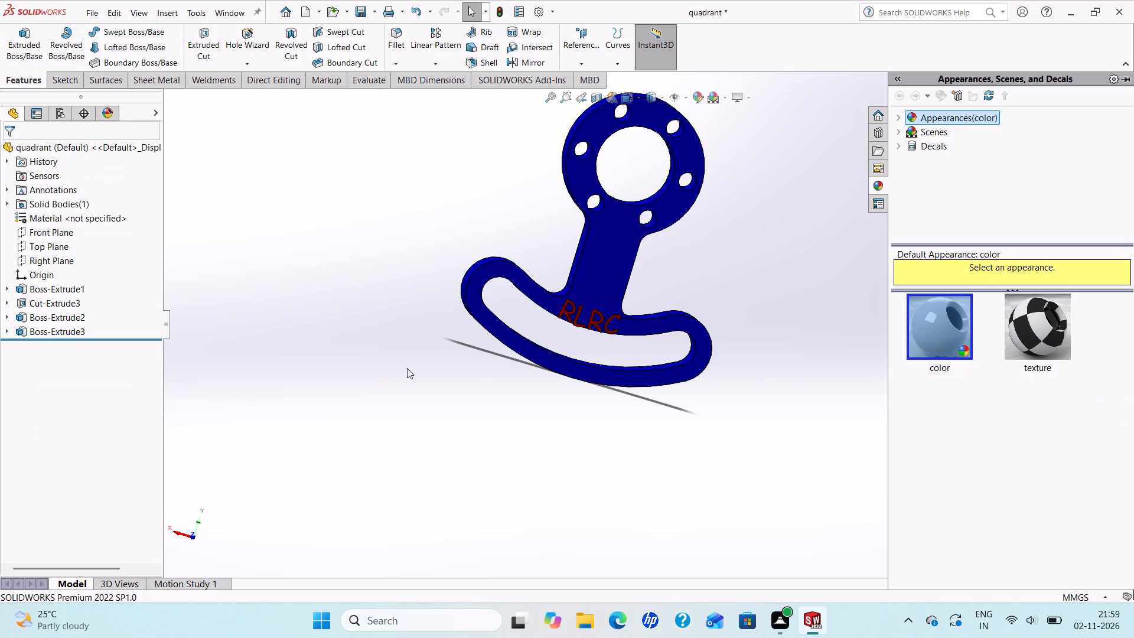
Inspect the quadrant from several angles to check the red RLRC lettering on its faces.
{"action": "middle_click_drag", "start_coordinate": [643, 316], "coordinate": [426, 258]}
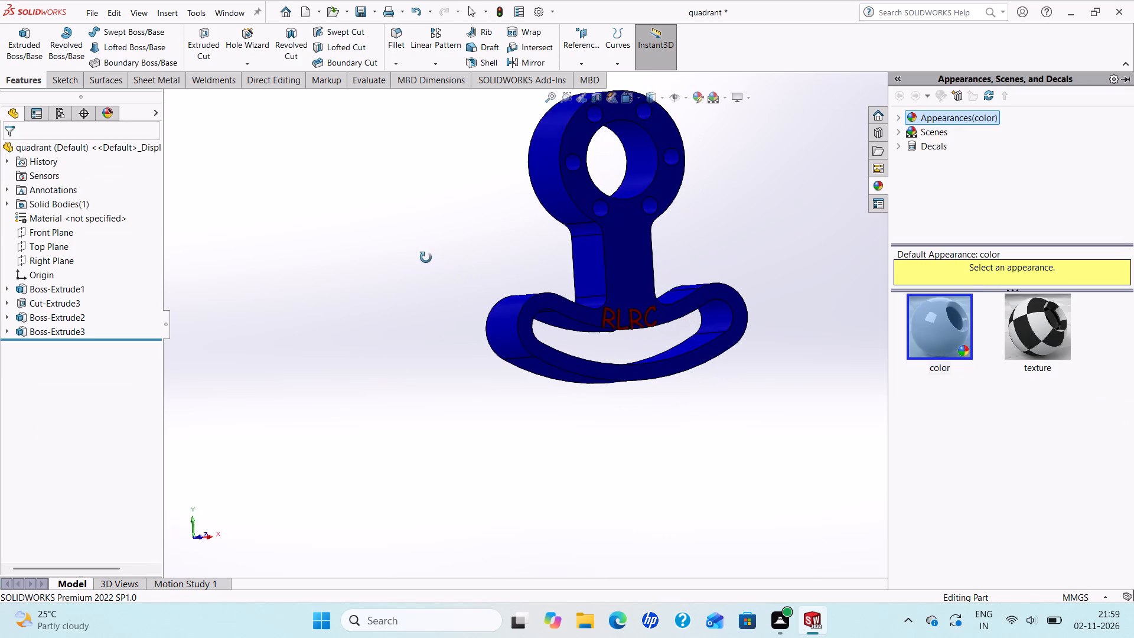
{"action": "middle_click_drag", "start_coordinate": [426, 258], "coordinate": [633, 289]}
{"action": "scroll", "coordinate": [633, 289], "scroll_direction": "up", "scroll_amount": 2}
{"action": "scroll", "coordinate": [656, 240], "scroll_direction": "down", "scroll_amount": 1}
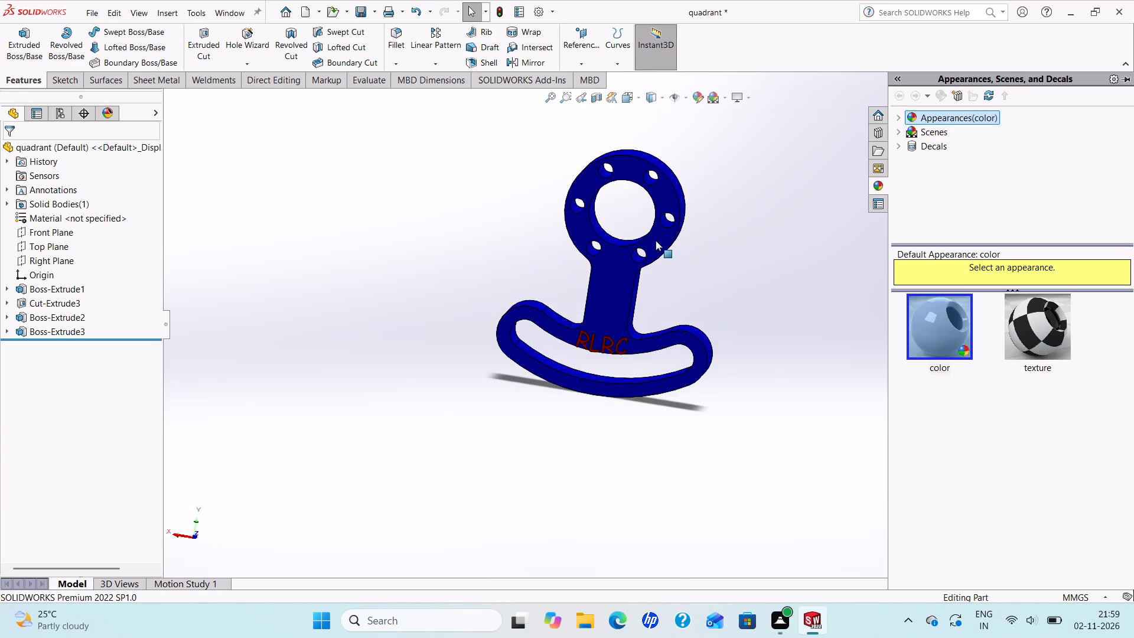
{"action": "scroll", "coordinate": [656, 240], "scroll_direction": "up", "scroll_amount": 2}
{"action": "scroll", "coordinate": [672, 193], "scroll_direction": "down", "scroll_amount": 1}
{"action": "scroll", "coordinate": [653, 392], "scroll_direction": "down", "scroll_amount": 2}
{"action": "scroll", "coordinate": [653, 392], "scroll_direction": "up", "scroll_amount": 1}
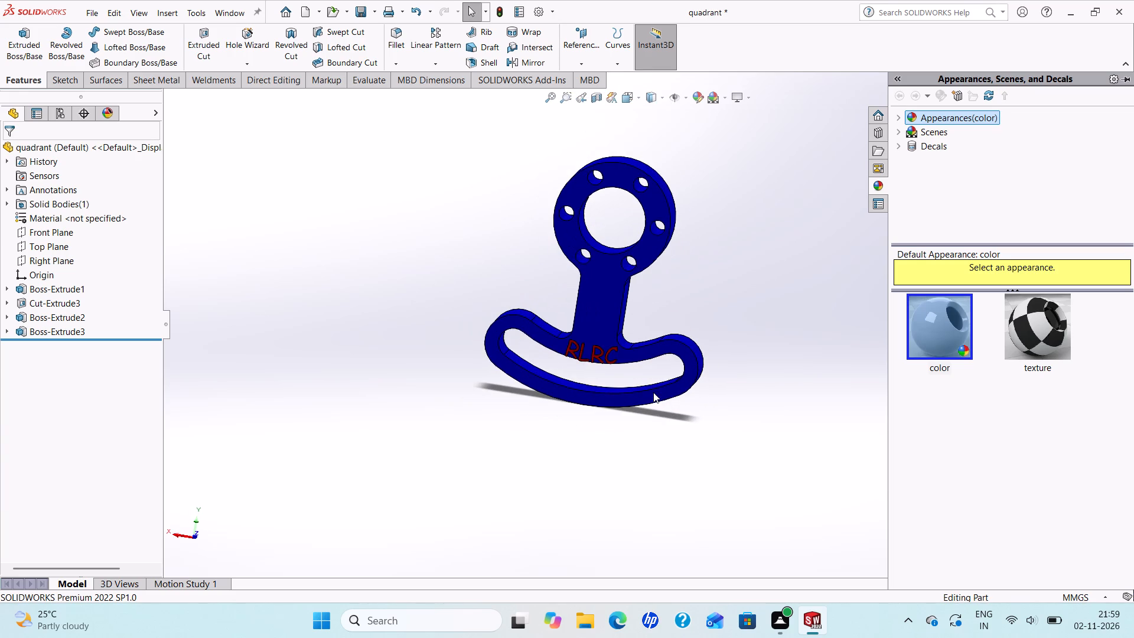
{"action": "scroll", "coordinate": [665, 320], "scroll_direction": "up", "scroll_amount": 1}
{"action": "scroll", "coordinate": [665, 315], "scroll_direction": "down", "scroll_amount": 2}
{"action": "scroll", "coordinate": [669, 301], "scroll_direction": "up", "scroll_amount": 2}
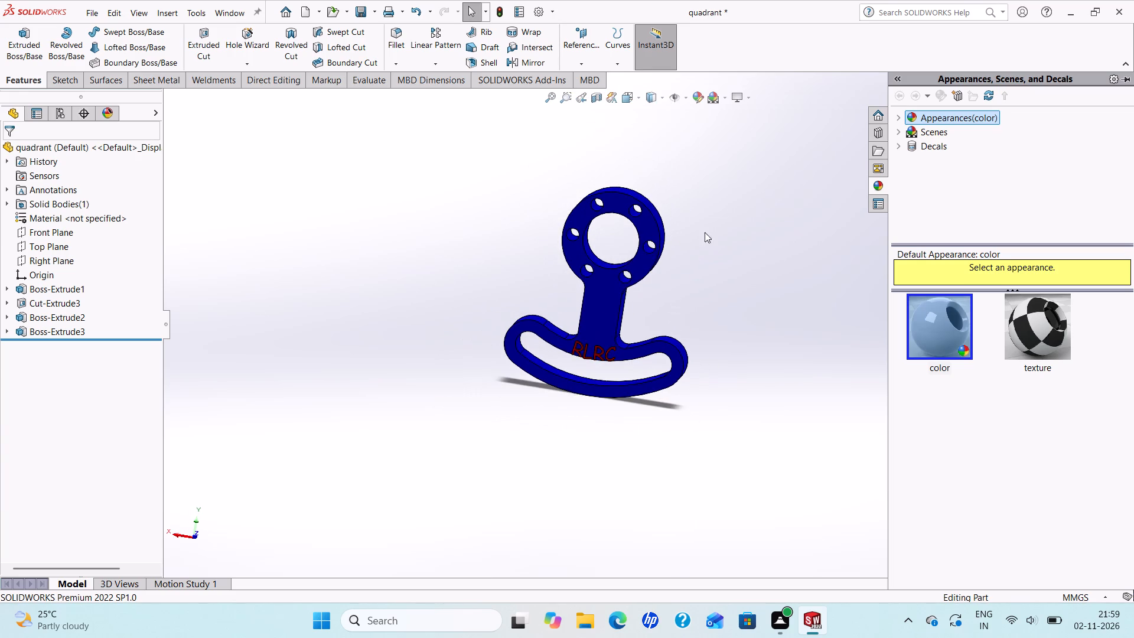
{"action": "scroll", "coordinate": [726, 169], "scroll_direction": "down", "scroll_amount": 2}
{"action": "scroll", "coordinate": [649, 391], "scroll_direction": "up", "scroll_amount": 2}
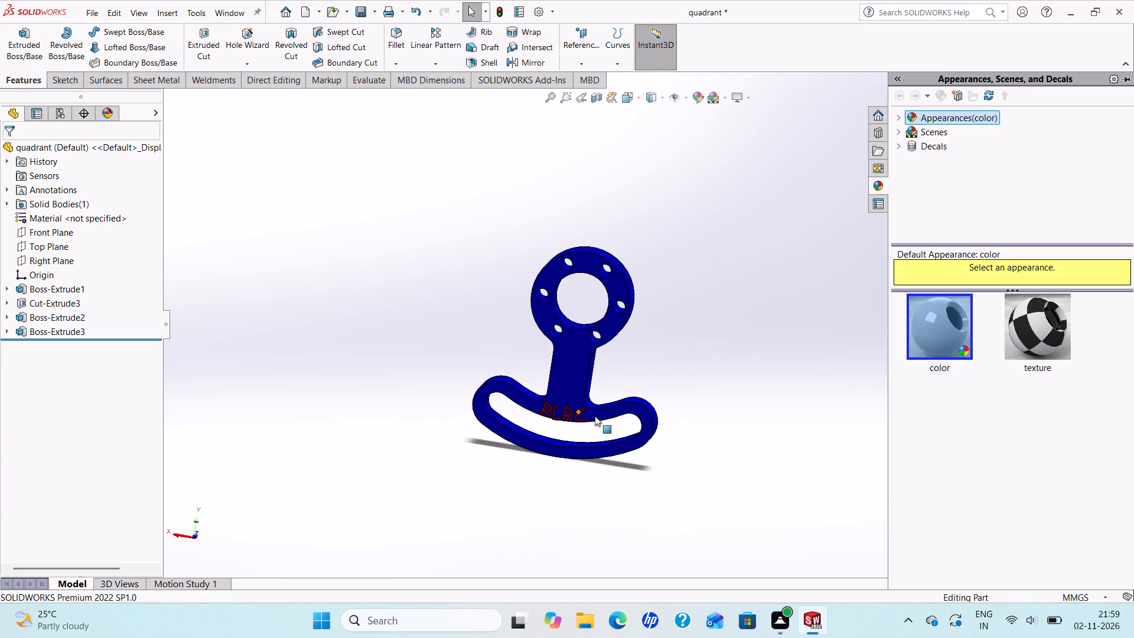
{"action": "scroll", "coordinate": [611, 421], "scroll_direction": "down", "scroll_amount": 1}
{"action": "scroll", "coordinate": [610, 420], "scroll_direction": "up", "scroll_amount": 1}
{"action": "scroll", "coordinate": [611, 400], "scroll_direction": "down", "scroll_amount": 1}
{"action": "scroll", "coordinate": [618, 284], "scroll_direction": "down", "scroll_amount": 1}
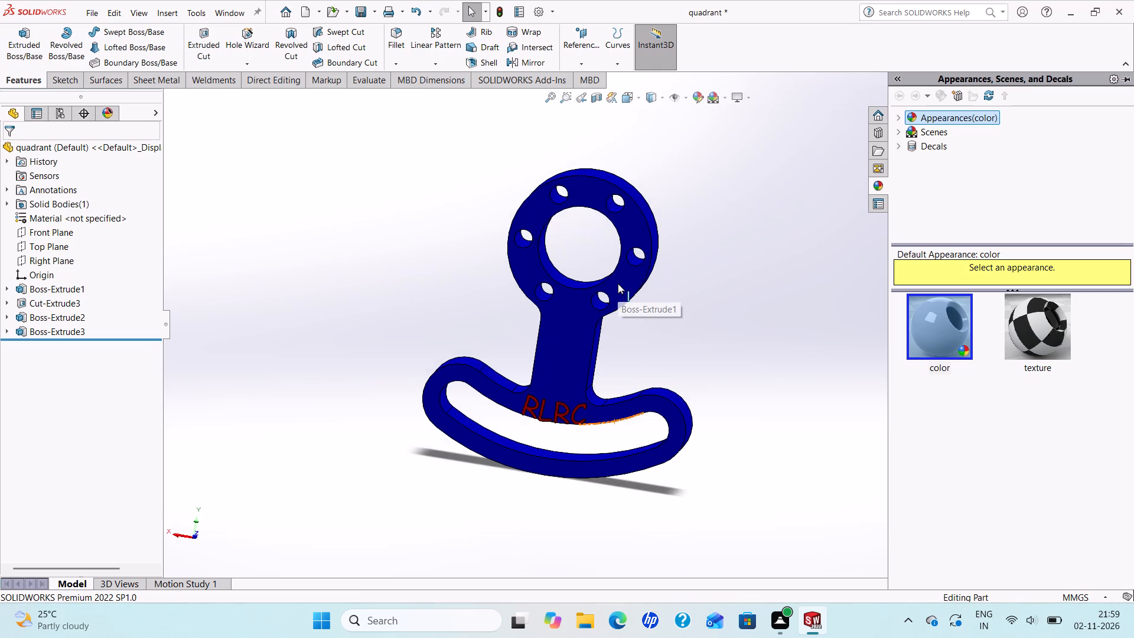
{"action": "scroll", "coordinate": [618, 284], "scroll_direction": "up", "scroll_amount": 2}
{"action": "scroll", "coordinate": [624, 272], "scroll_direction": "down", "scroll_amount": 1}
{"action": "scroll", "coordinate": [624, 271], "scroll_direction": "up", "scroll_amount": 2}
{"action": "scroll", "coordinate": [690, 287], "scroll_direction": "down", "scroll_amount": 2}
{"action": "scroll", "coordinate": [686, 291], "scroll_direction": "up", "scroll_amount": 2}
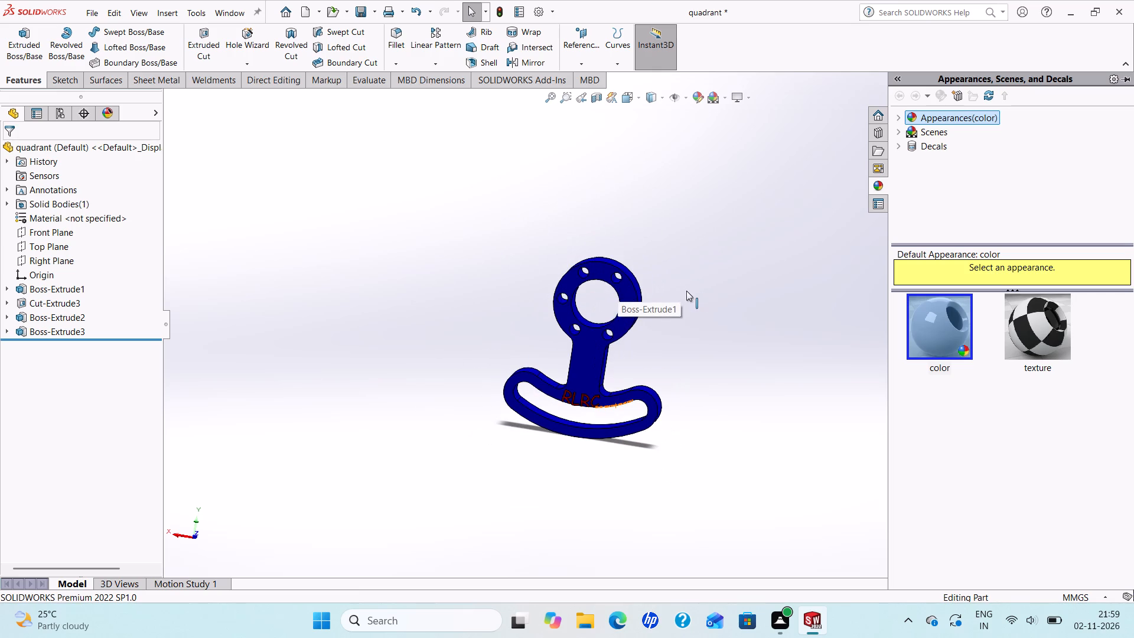
Collapse the Appearances, Scenes, and Decals pane to clear the view of the quadrant.
{"action": "left_click", "coordinate": [783, 259]}
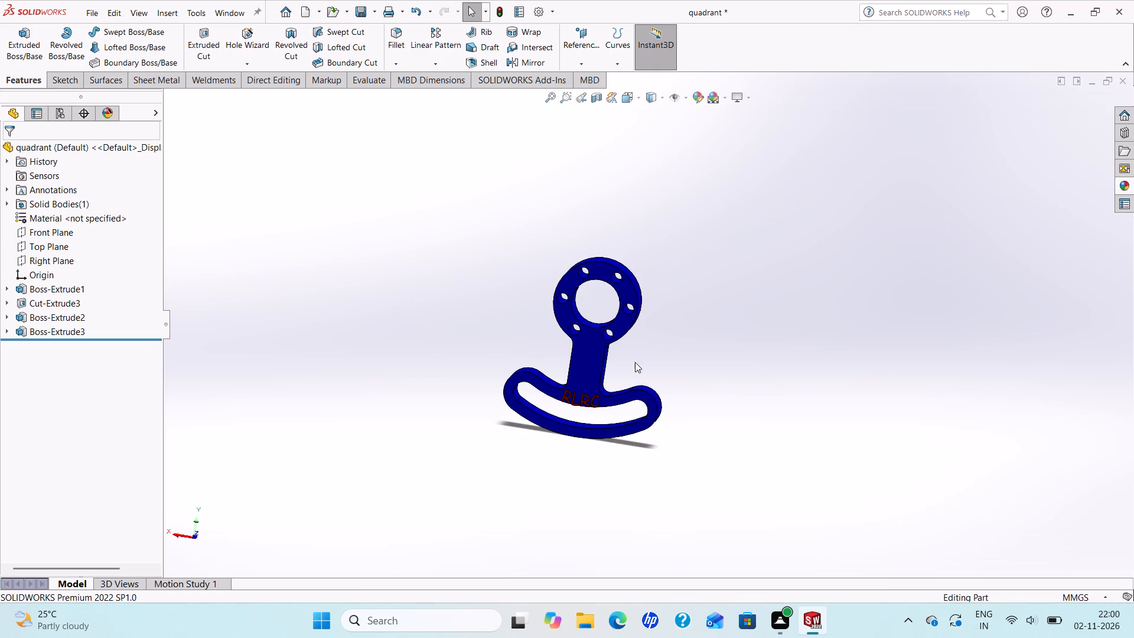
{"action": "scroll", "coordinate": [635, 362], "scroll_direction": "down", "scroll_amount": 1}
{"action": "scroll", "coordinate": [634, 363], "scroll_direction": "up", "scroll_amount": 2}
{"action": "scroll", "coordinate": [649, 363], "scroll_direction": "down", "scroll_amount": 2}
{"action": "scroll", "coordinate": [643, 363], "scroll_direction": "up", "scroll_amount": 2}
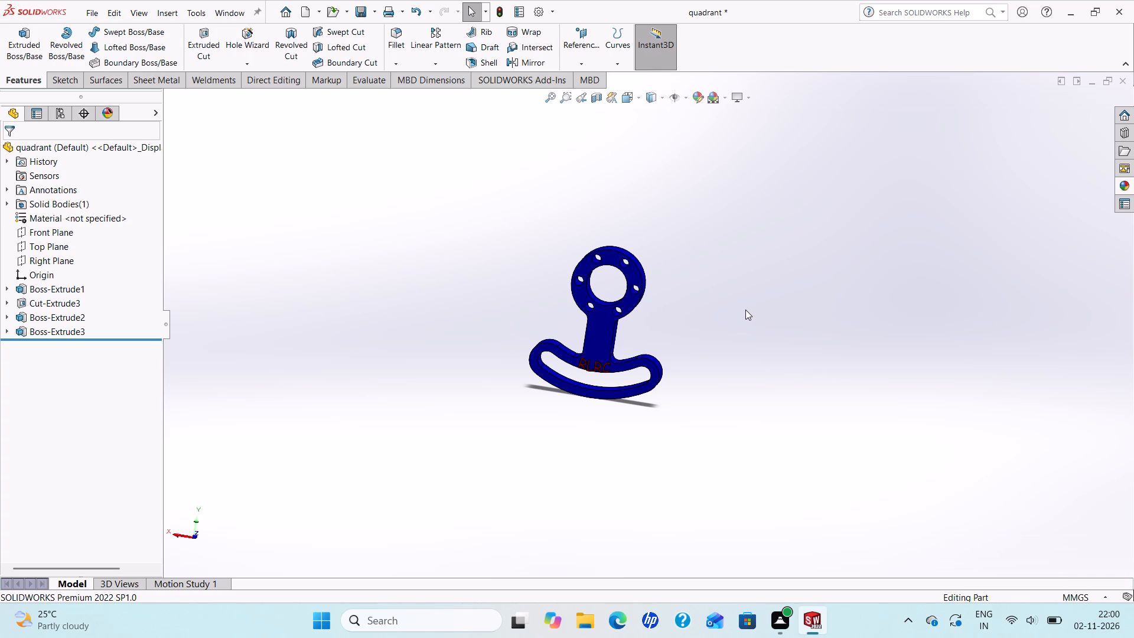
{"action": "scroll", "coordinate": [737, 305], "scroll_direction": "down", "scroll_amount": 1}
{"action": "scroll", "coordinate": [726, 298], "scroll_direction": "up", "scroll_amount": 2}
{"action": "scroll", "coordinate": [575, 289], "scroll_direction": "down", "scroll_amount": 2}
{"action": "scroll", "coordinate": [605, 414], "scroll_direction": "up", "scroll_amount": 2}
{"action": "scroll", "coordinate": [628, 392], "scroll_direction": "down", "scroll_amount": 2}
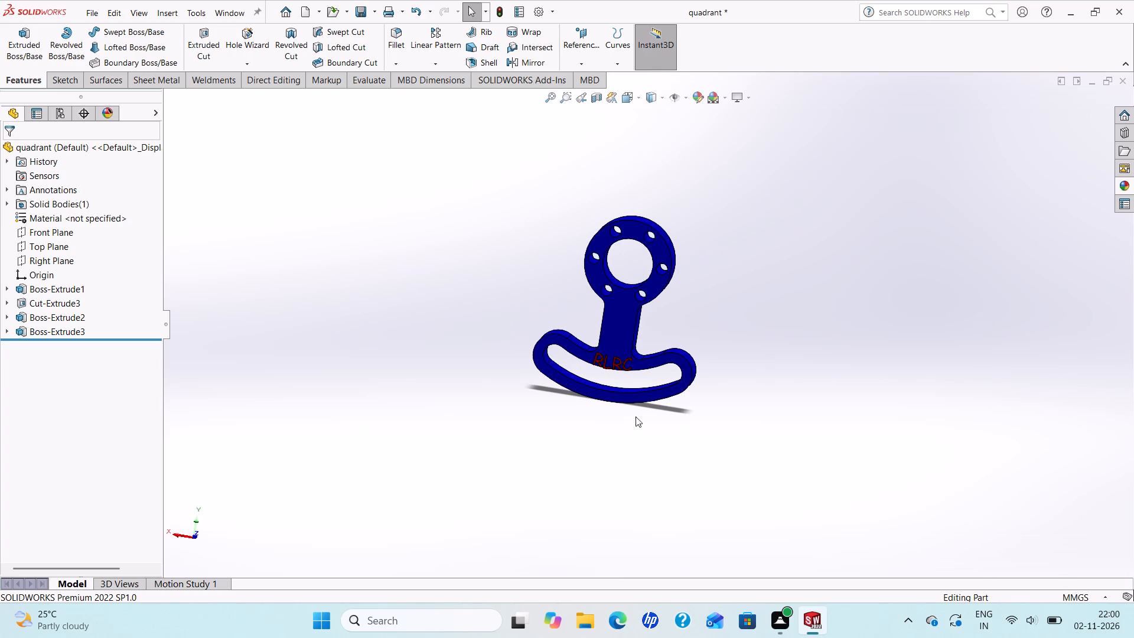
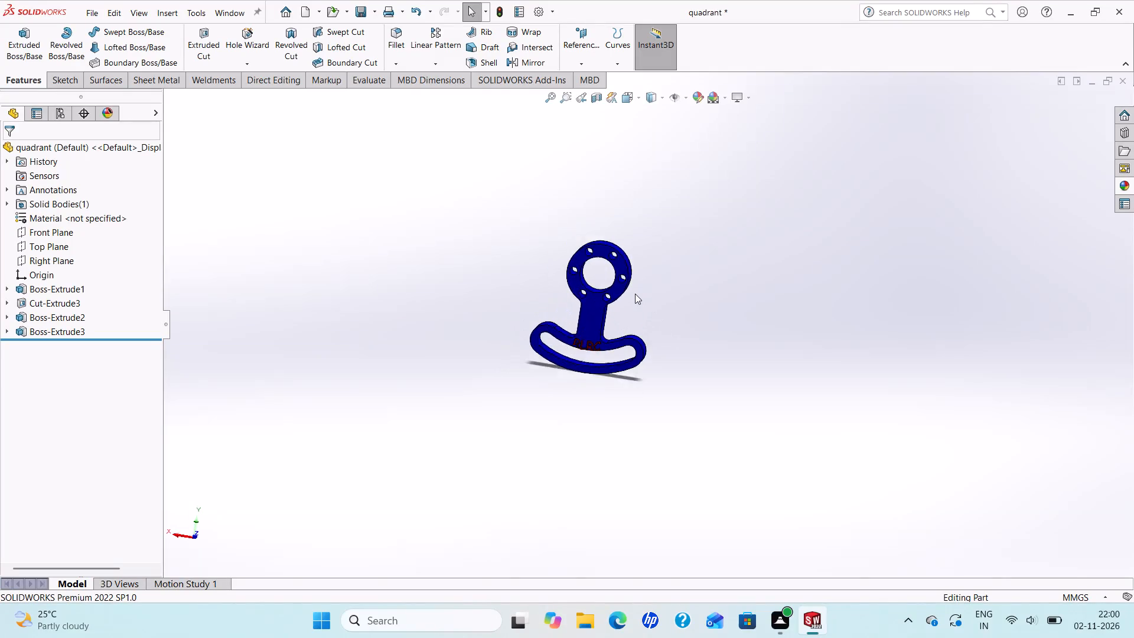
Inspect the quadrant from several angles, looking over its faces and the red RLRC lettering.
{"action": "middle_click_drag", "start_coordinate": [622, 292], "coordinate": [632, 298]}
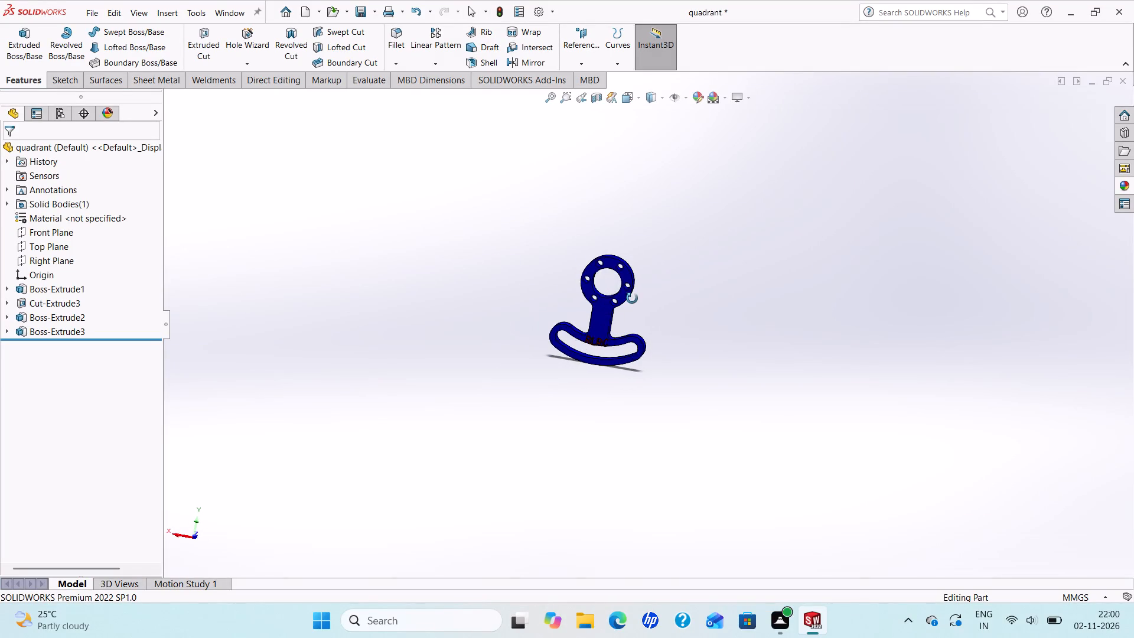
{"action": "middle_click_drag", "start_coordinate": [632, 298], "coordinate": [633, 299]}
{"action": "scroll", "coordinate": [633, 299], "scroll_direction": "down", "scroll_amount": 1}
{"action": "scroll", "coordinate": [631, 299], "scroll_direction": "up", "scroll_amount": 1}
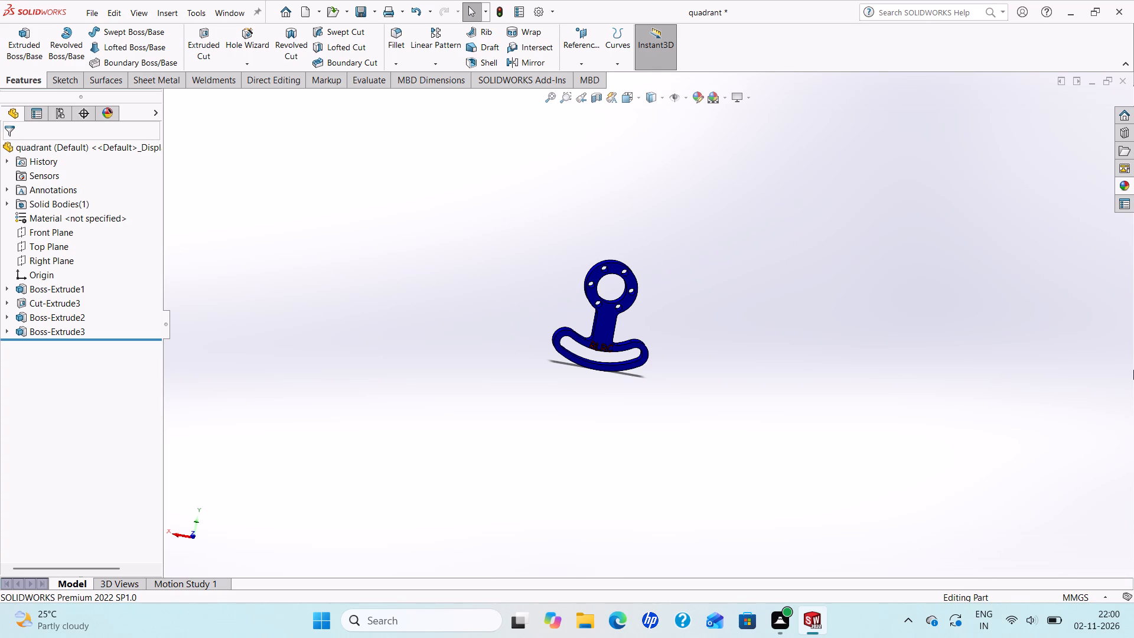
{"action": "scroll", "coordinate": [584, 291], "scroll_direction": "down", "scroll_amount": 2}
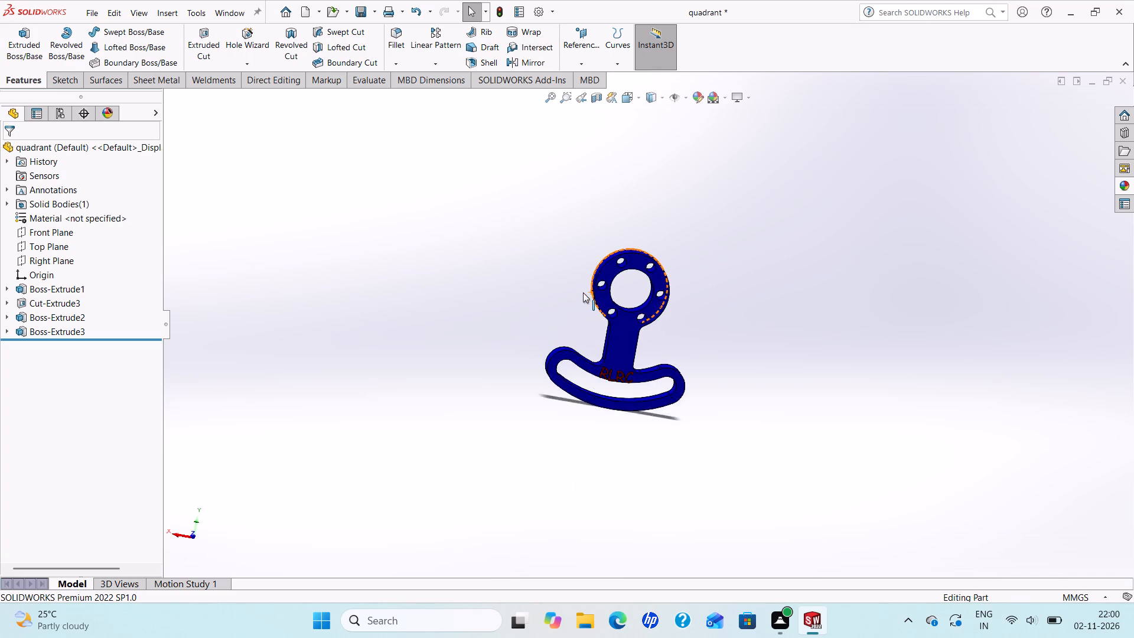
{"action": "scroll", "coordinate": [583, 292], "scroll_direction": "down", "scroll_amount": 1}
{"action": "scroll", "coordinate": [692, 430], "scroll_direction": "down", "scroll_amount": 2}
{"action": "scroll", "coordinate": [670, 363], "scroll_direction": "down", "scroll_amount": 3}
{"action": "middle_click_drag", "start_coordinate": [662, 342], "coordinate": [529, 261]}
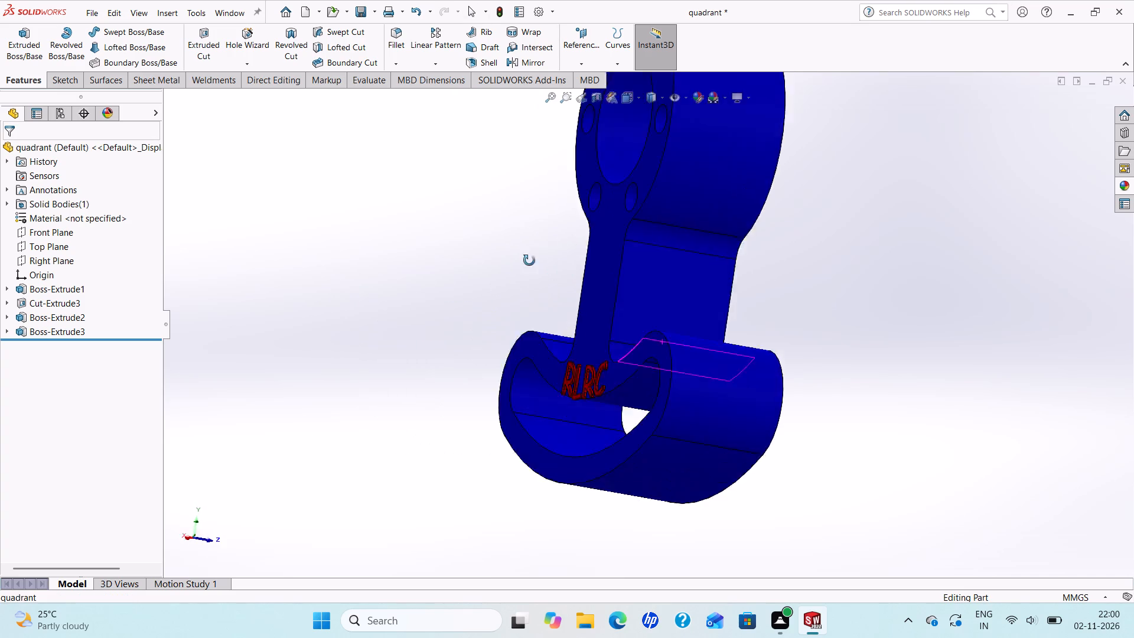
{"action": "middle_click_drag", "start_coordinate": [529, 261], "coordinate": [386, 252]}
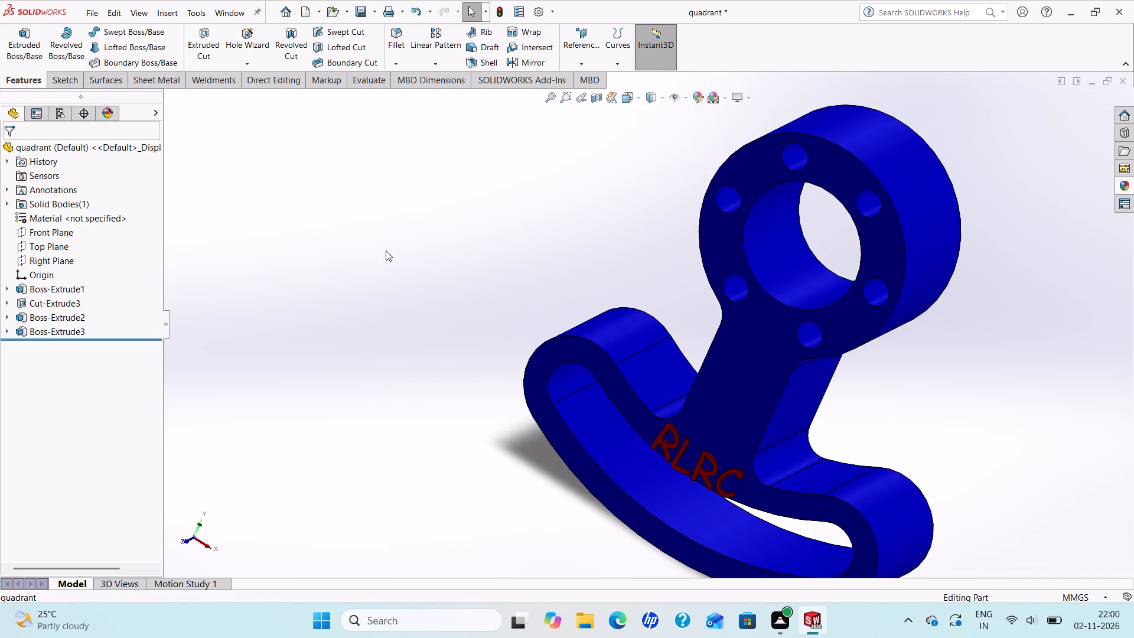
{"action": "key", "text": "Escape"}
{"action": "scroll", "coordinate": [1067, 637], "scroll_direction": "up", "scroll_amount": 3}
{"action": "scroll", "coordinate": [1133, 617], "scroll_direction": "up", "scroll_amount": 1}
{"action": "scroll", "coordinate": [1087, 354], "scroll_direction": "up", "scroll_amount": 4}
{"action": "scroll", "coordinate": [779, 409], "scroll_direction": "down", "scroll_amount": 2}
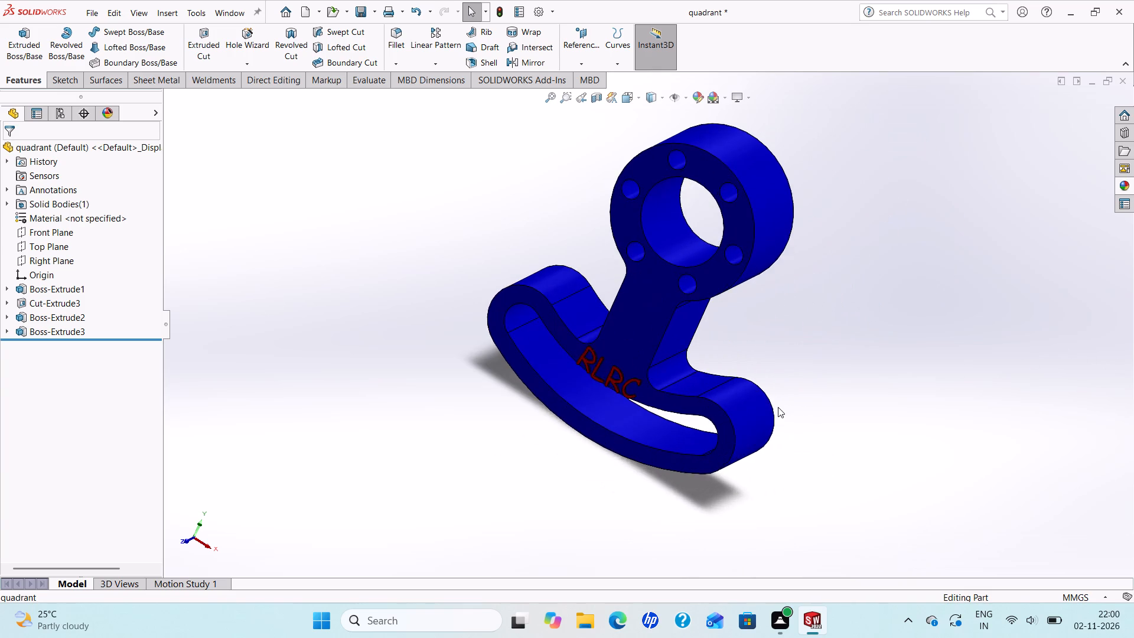
{"action": "scroll", "coordinate": [778, 407], "scroll_direction": "up", "scroll_amount": 2}
{"action": "scroll", "coordinate": [754, 347], "scroll_direction": "down", "scroll_amount": 2}
Try several standard swatches on the quadrant's front face and apply the standard green colour to it.
{"action": "left_click", "coordinate": [599, 283]}
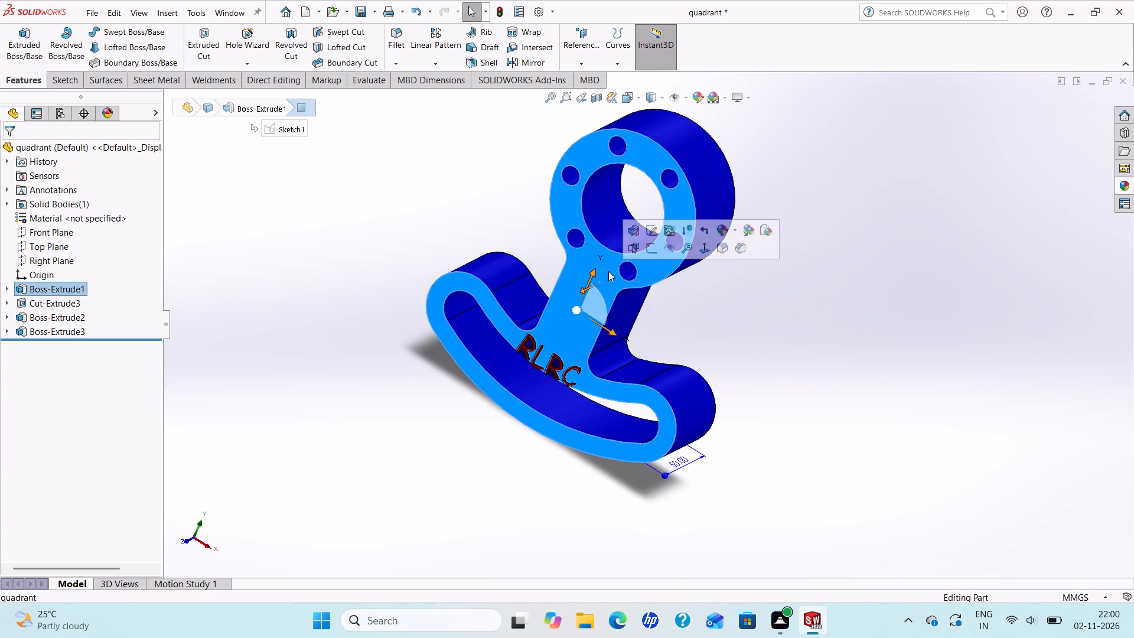
{"action": "left_click", "coordinate": [699, 93]}
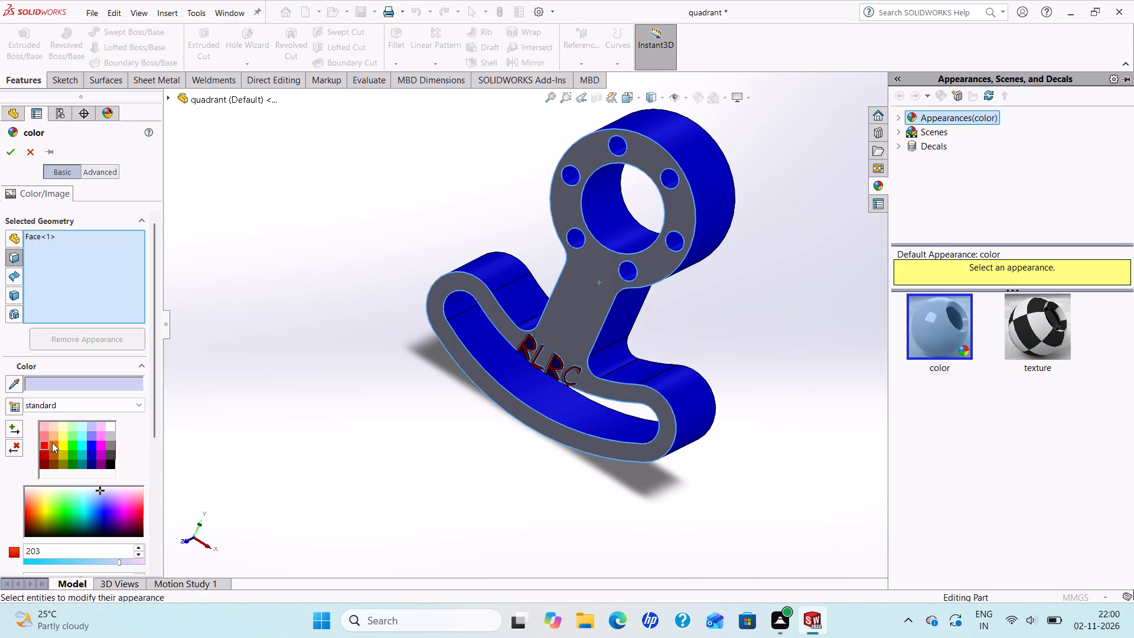
{"action": "left_click", "coordinate": [52, 442]}
{"action": "left_click", "coordinate": [64, 444]}
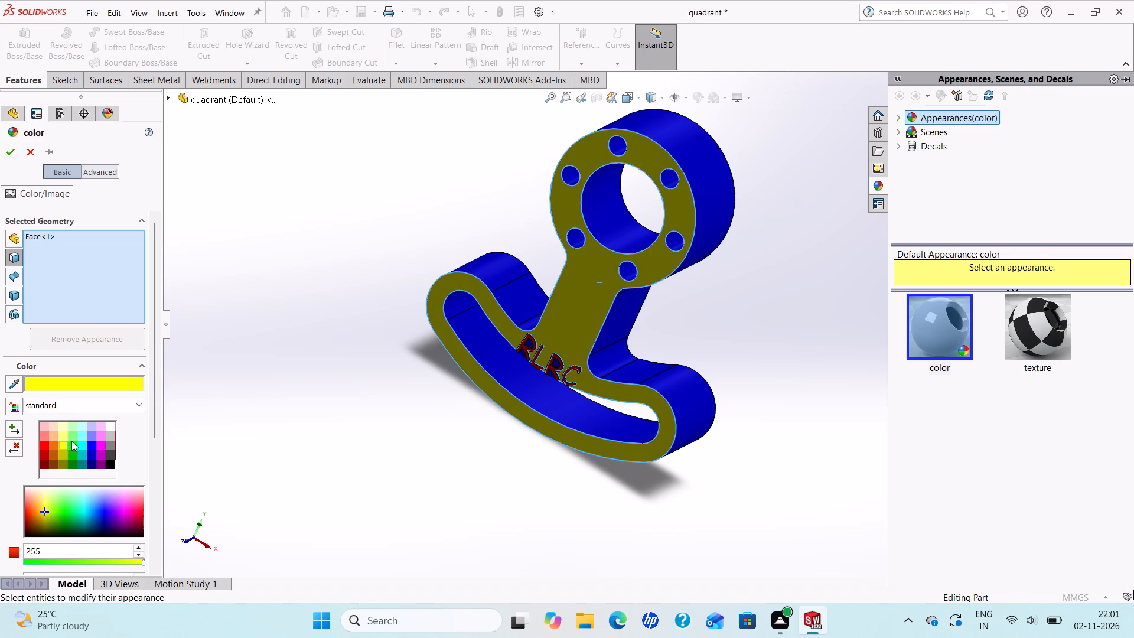
{"action": "left_click", "coordinate": [71, 445]}
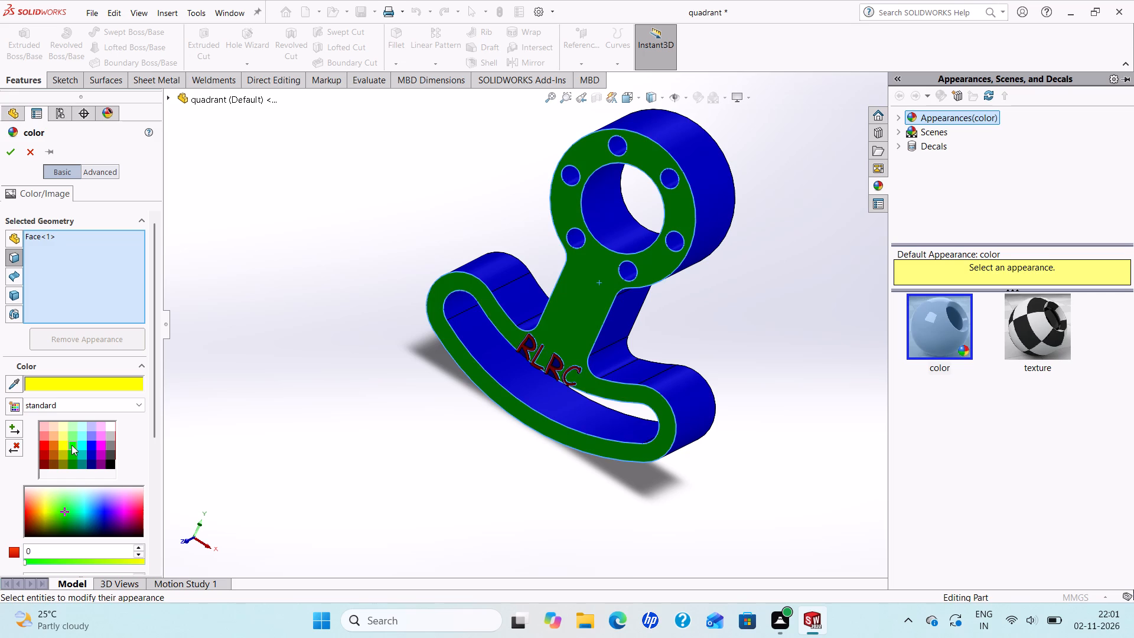
{"action": "left_click", "coordinate": [99, 446]}
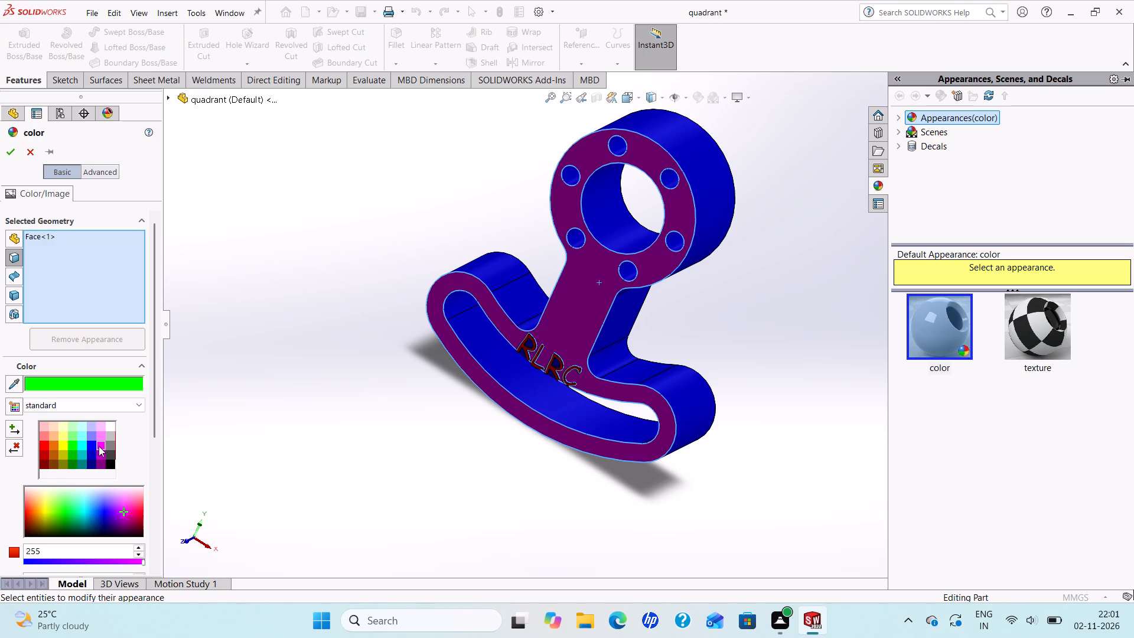
{"action": "left_click", "coordinate": [115, 446]}
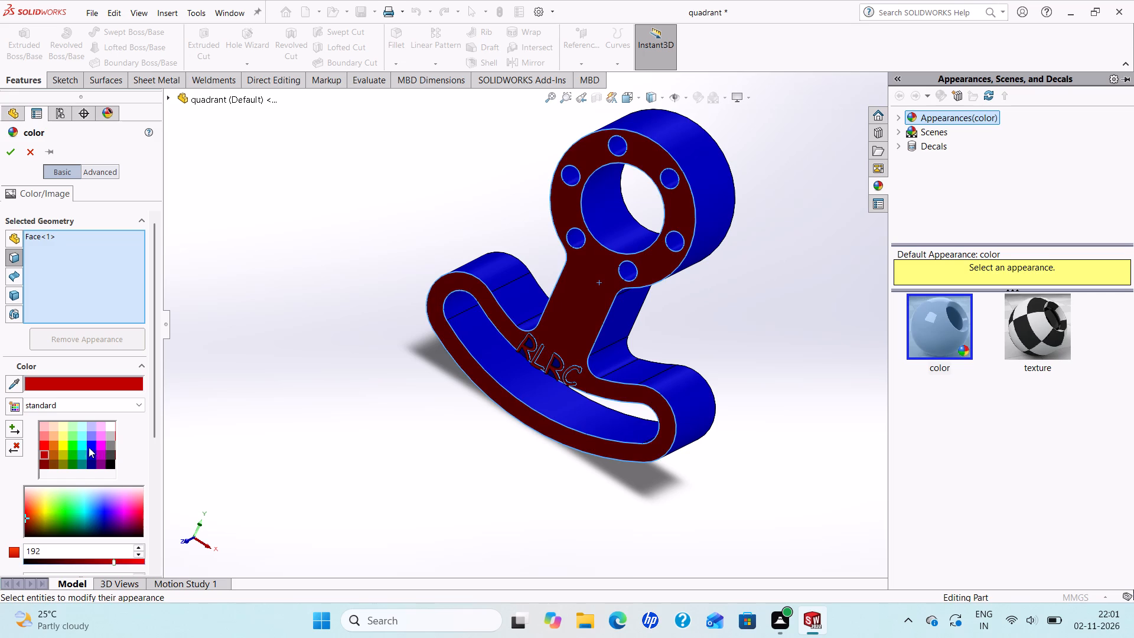
{"action": "left_click", "coordinate": [82, 447]}
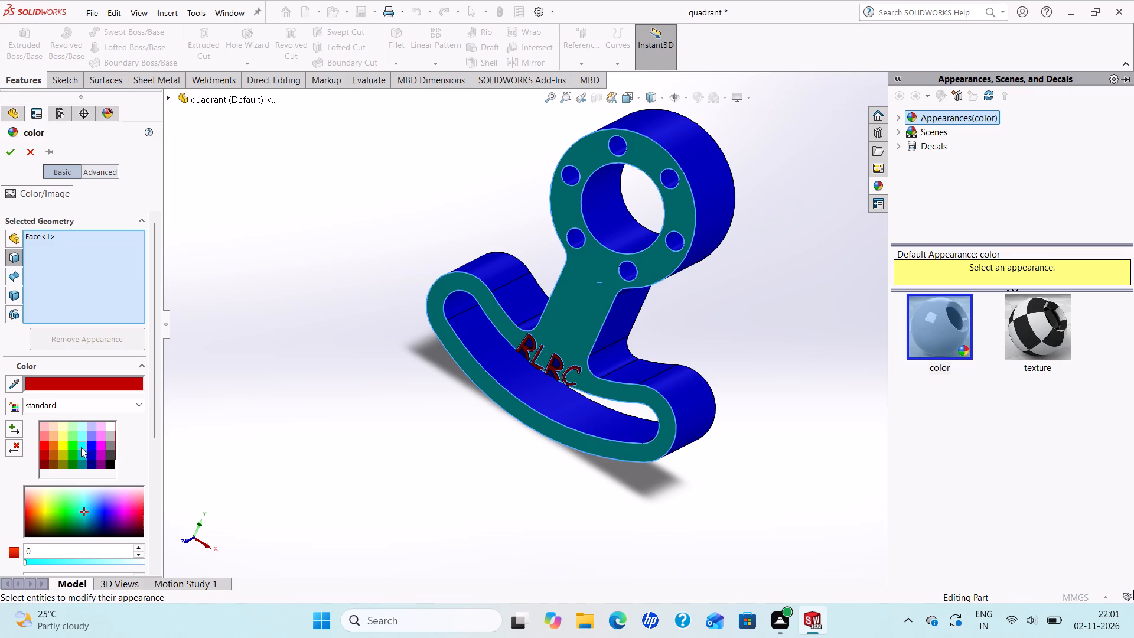
{"action": "left_click", "coordinate": [74, 445]}
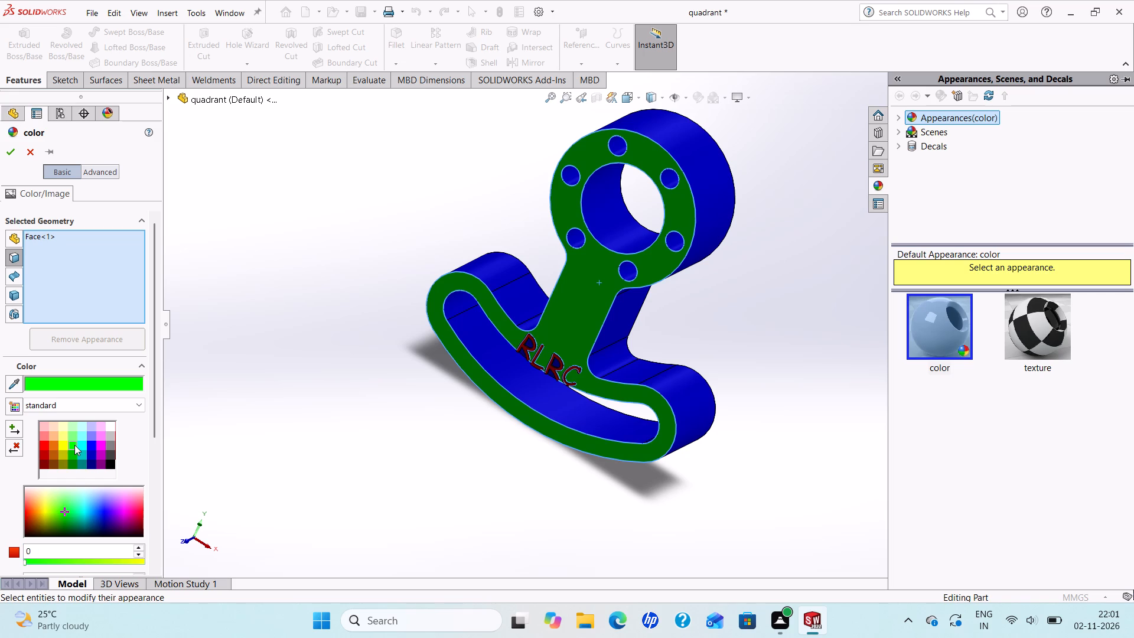
{"action": "left_click", "coordinate": [6, 156]}
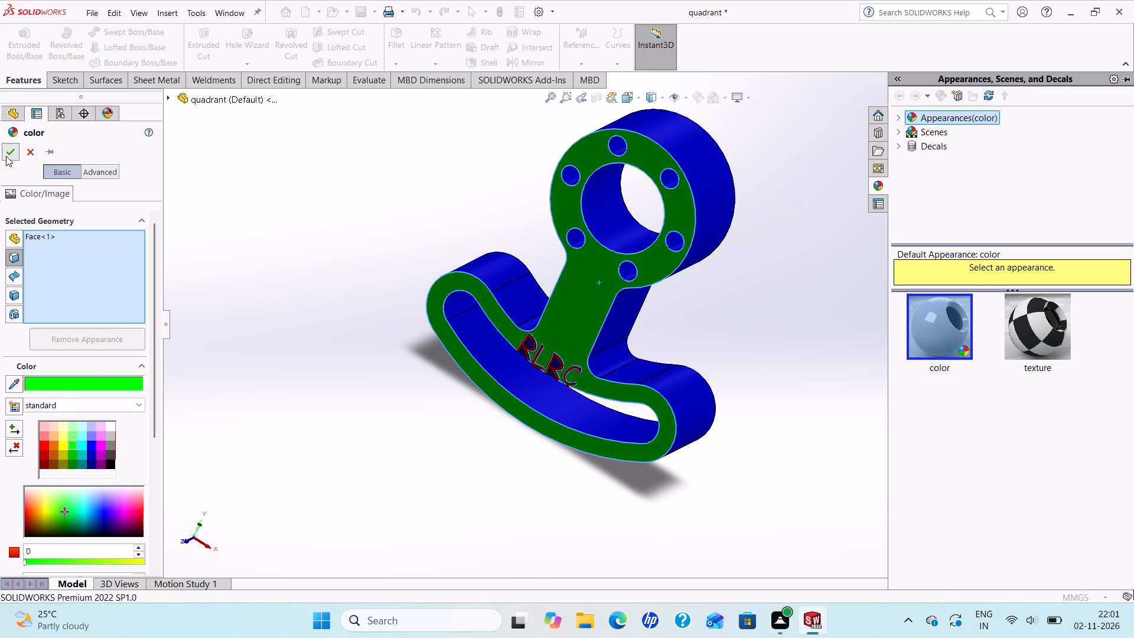
Apply the same standard green colour to the quadrant's back face.
{"action": "middle_click_drag", "start_coordinate": [571, 334], "coordinate": [369, 289]}
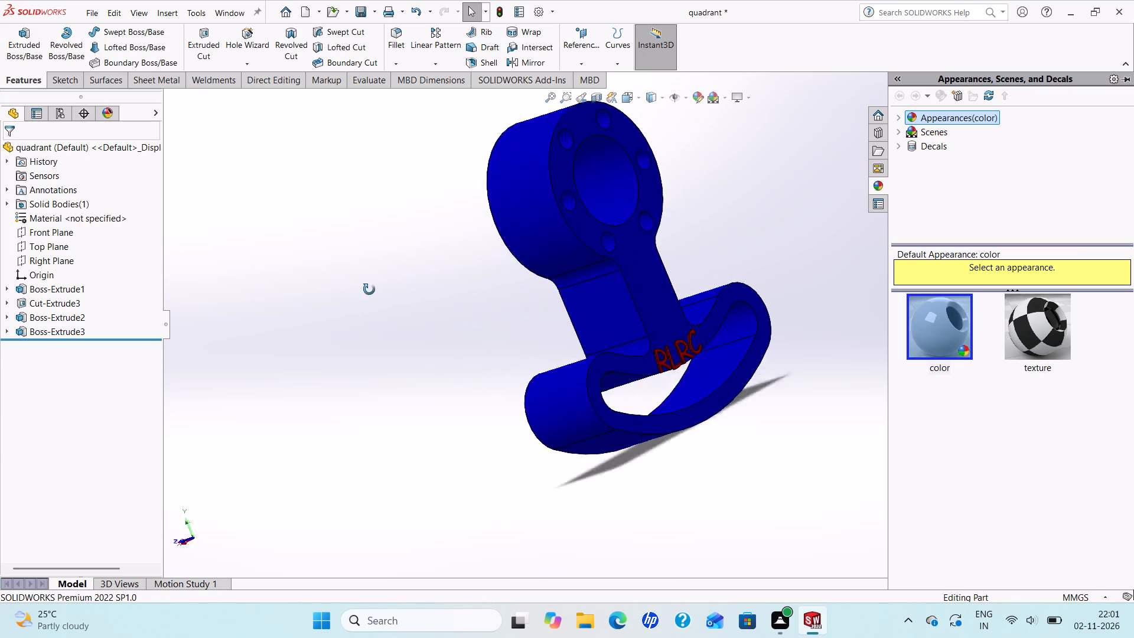
{"action": "middle_click_drag", "start_coordinate": [369, 289], "coordinate": [345, 294]}
{"action": "left_click", "coordinate": [595, 274]}
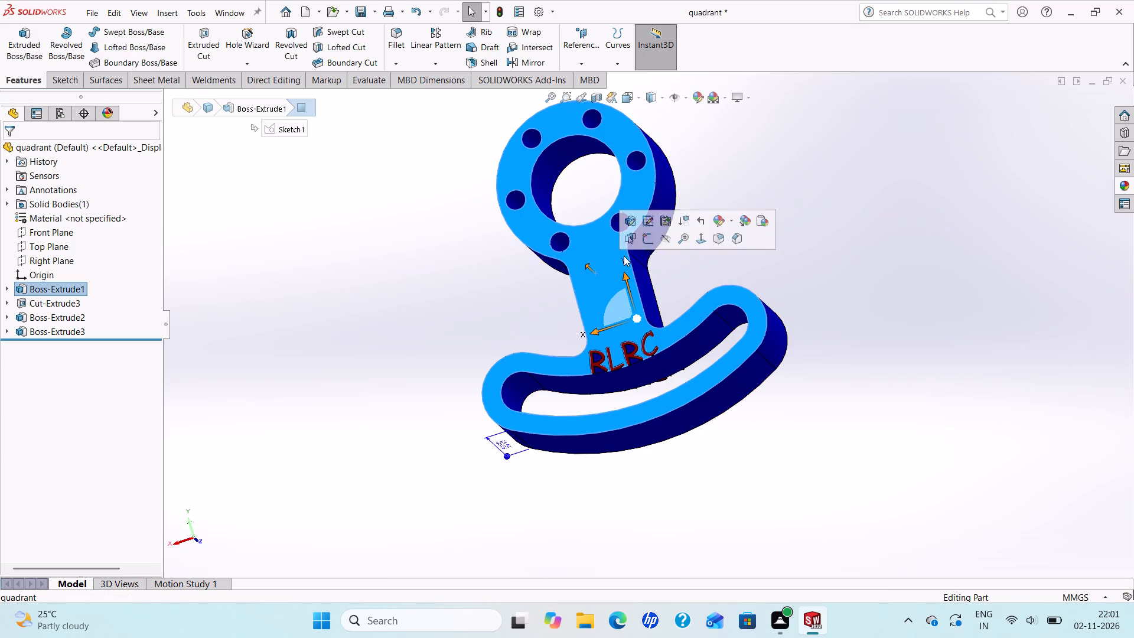
{"action": "left_click", "coordinate": [703, 97]}
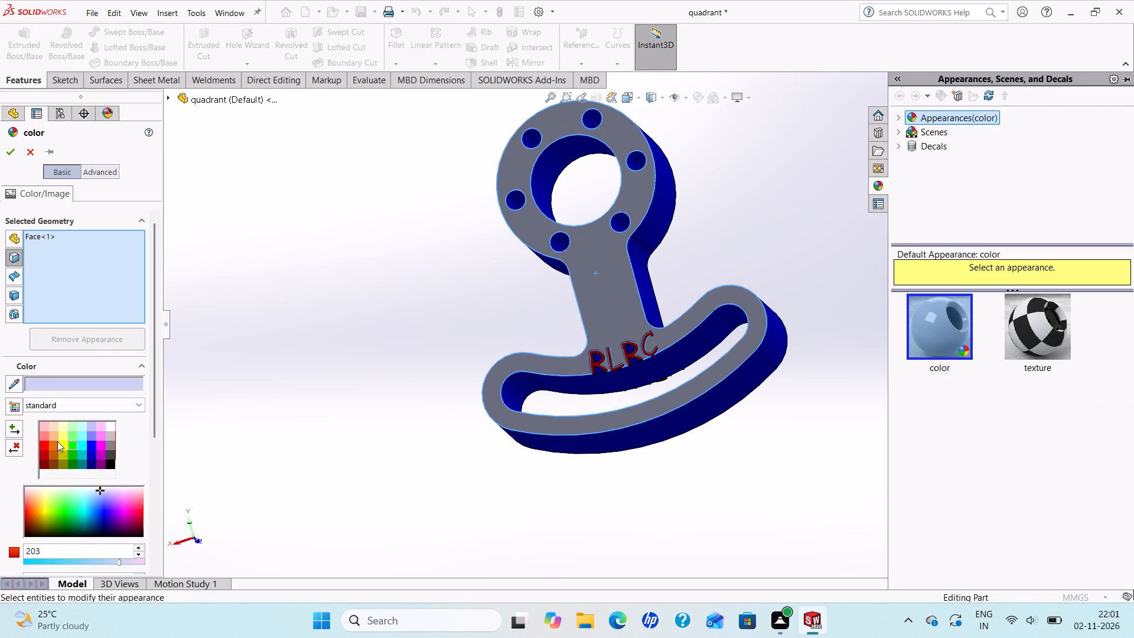
{"action": "left_click", "coordinate": [71, 444]}
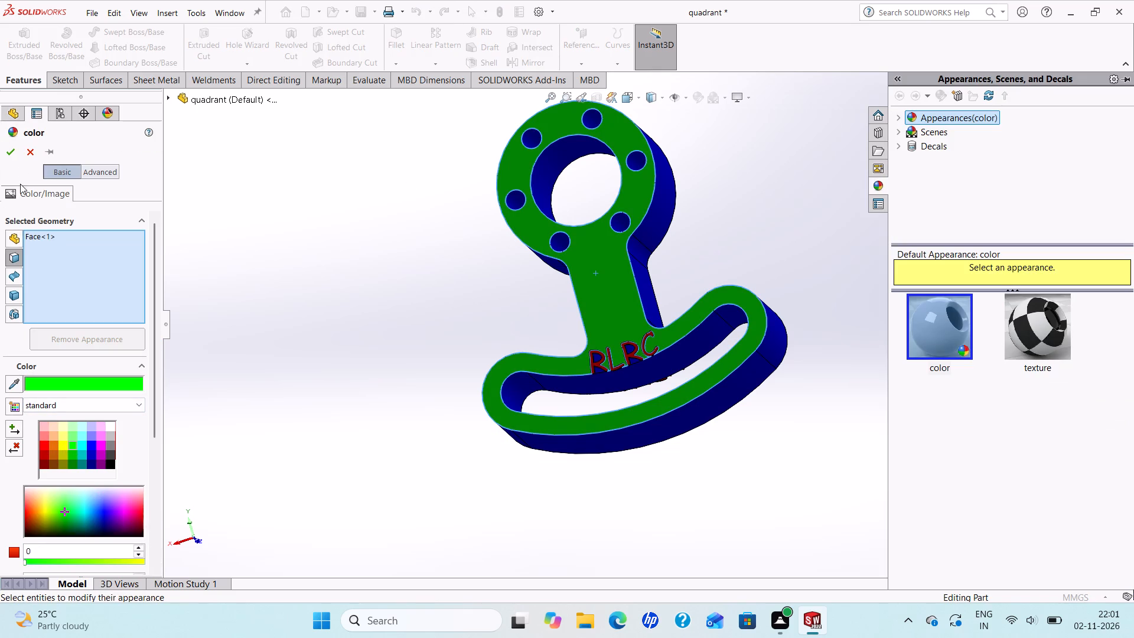
{"action": "left_click", "coordinate": [13, 152]}
Apply the standard yellow colour to the outer cylindrical face of the ring around the bore.
{"action": "scroll", "coordinate": [441, 285], "scroll_direction": "up", "scroll_amount": 2}
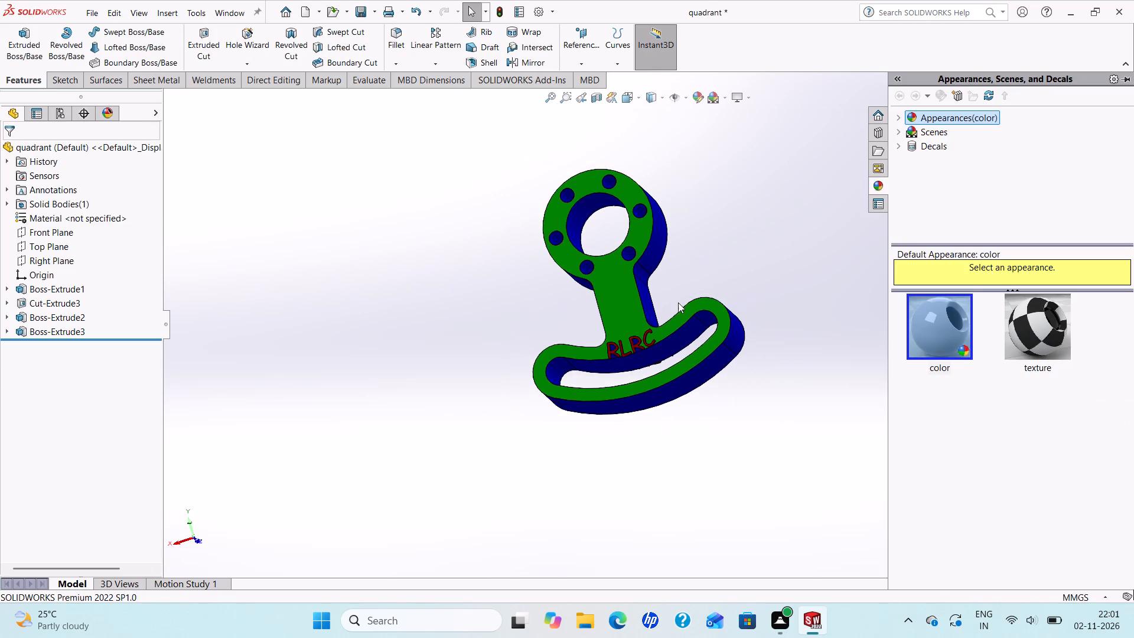
{"action": "scroll", "coordinate": [678, 302], "scroll_direction": "down", "scroll_amount": 2}
{"action": "middle_click_drag", "start_coordinate": [678, 302], "coordinate": [492, 325]}
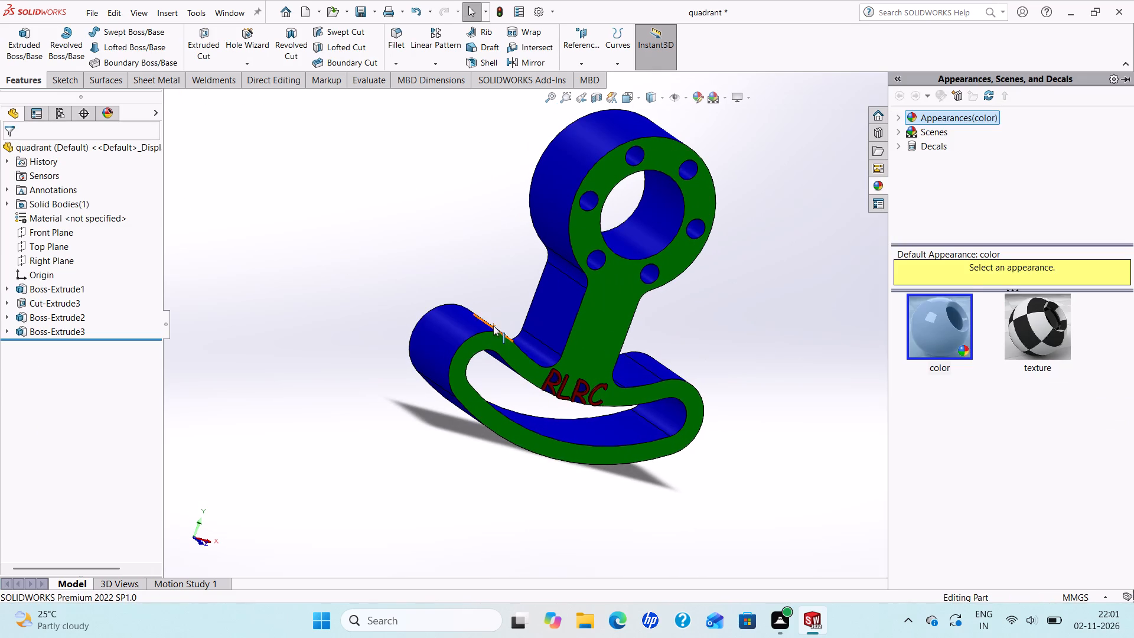
{"action": "left_click", "coordinate": [545, 284]}
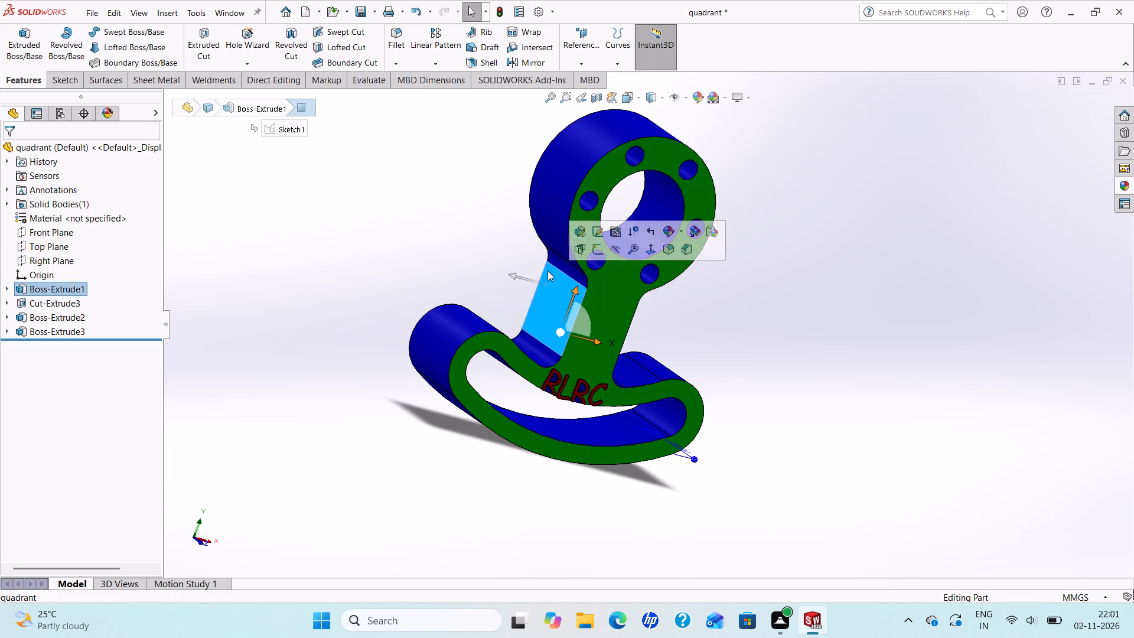
{"action": "left_click", "coordinate": [561, 208]}
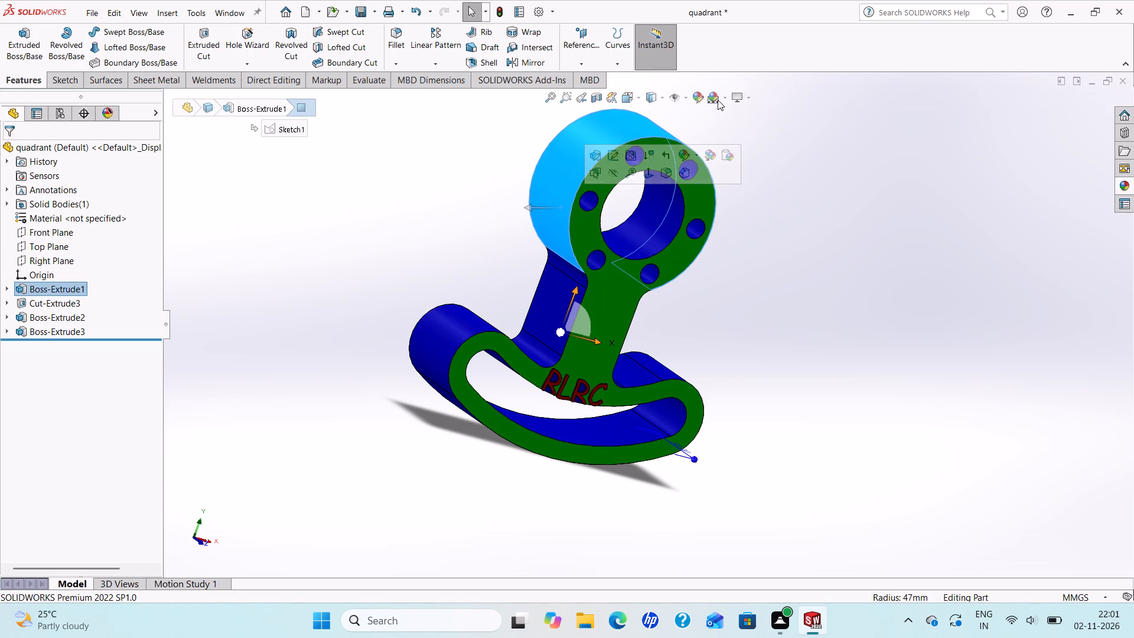
{"action": "left_click", "coordinate": [699, 95]}
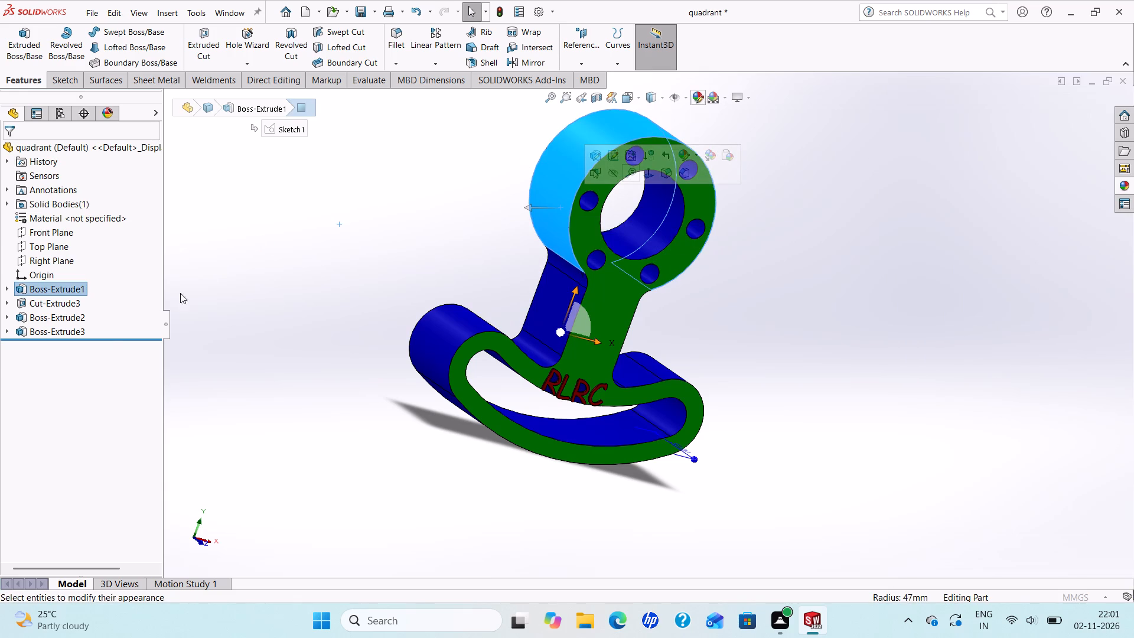
{"action": "left_click", "coordinate": [61, 443]}
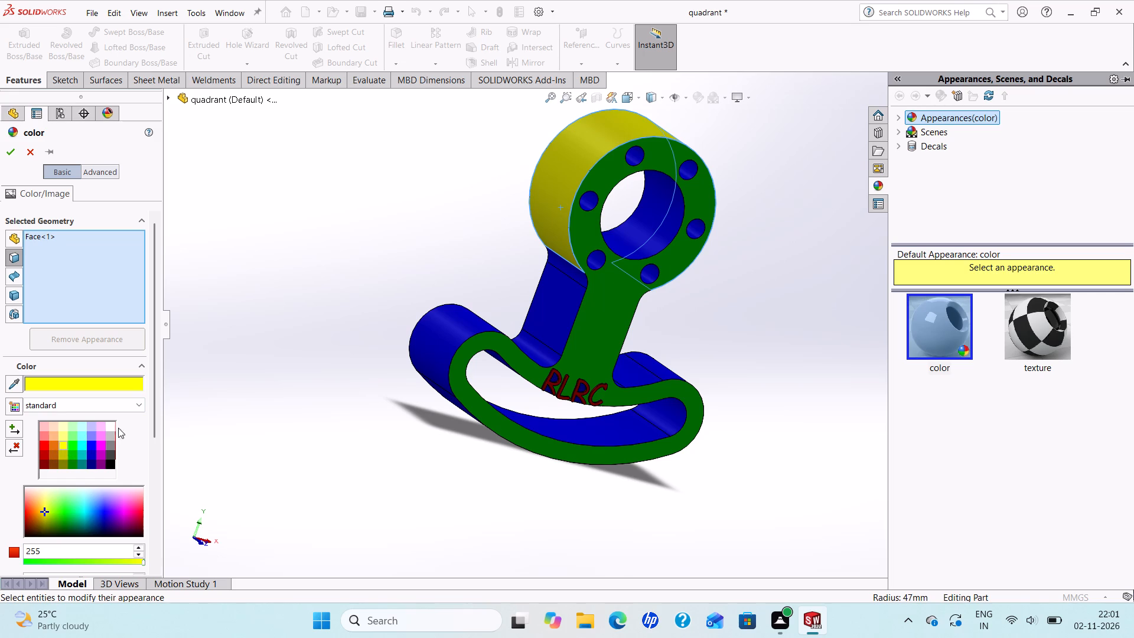
{"action": "left_click", "coordinate": [11, 147]}
Apply the standard yellow to one side of the arm, its upper and lower fillets, and the adjoining outer rounded end of the slotted base.
{"action": "middle_click_drag", "start_coordinate": [575, 306], "coordinate": [561, 295]}
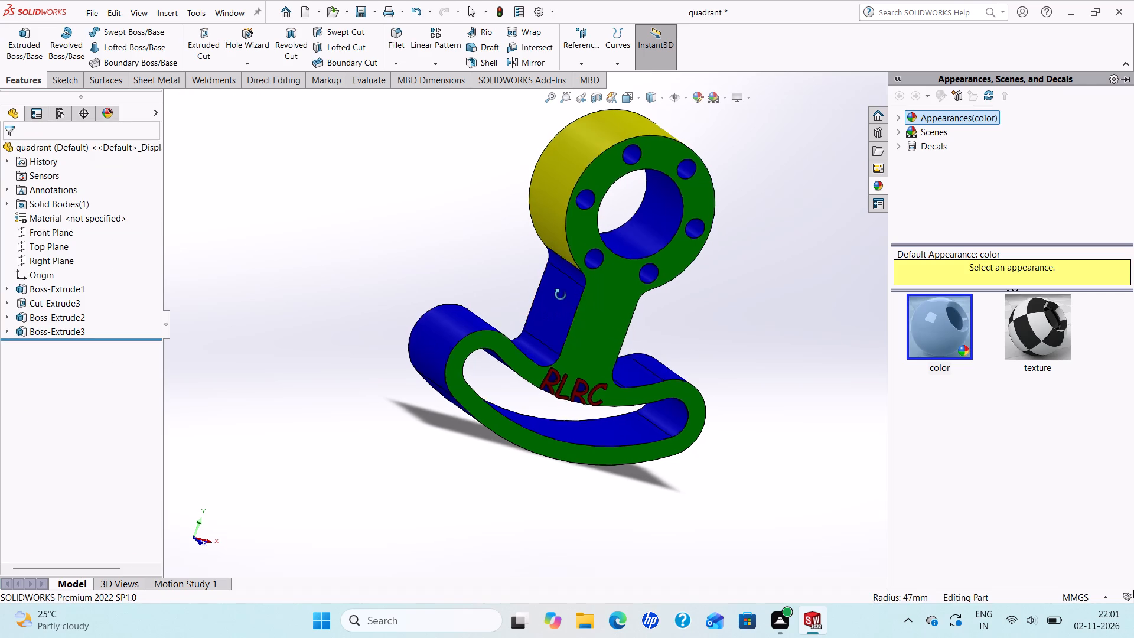
{"action": "middle_click_drag", "start_coordinate": [561, 295], "coordinate": [447, 239]}
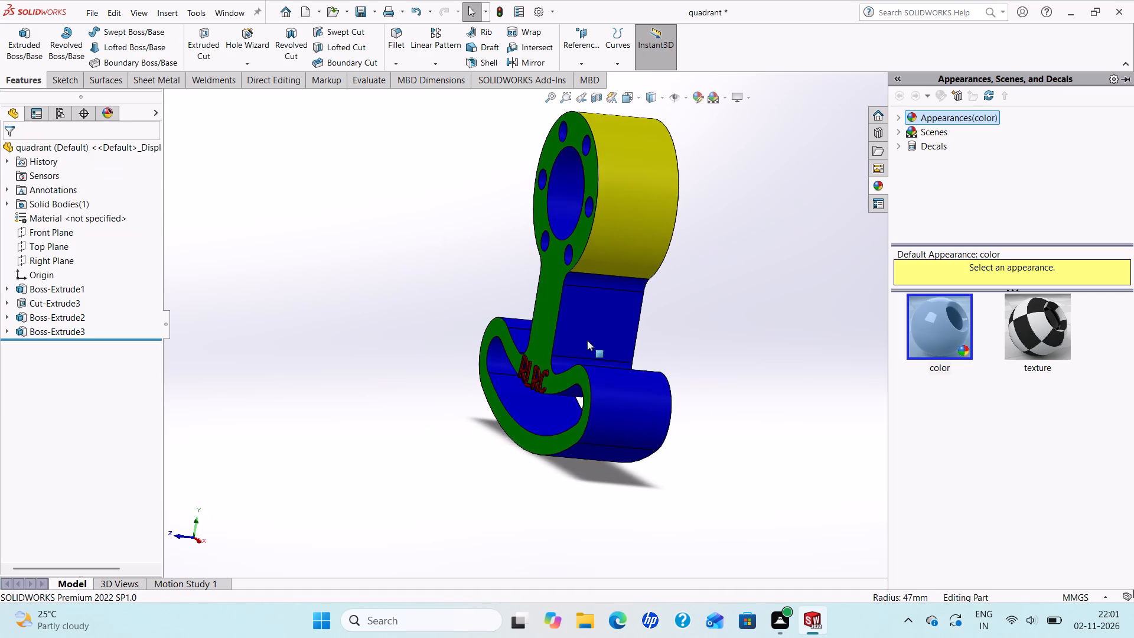
{"action": "scroll", "coordinate": [647, 379], "scroll_direction": "down", "scroll_amount": 2}
{"action": "scroll", "coordinate": [647, 379], "scroll_direction": "up", "scroll_amount": 3}
{"action": "left_click", "coordinate": [611, 311]}
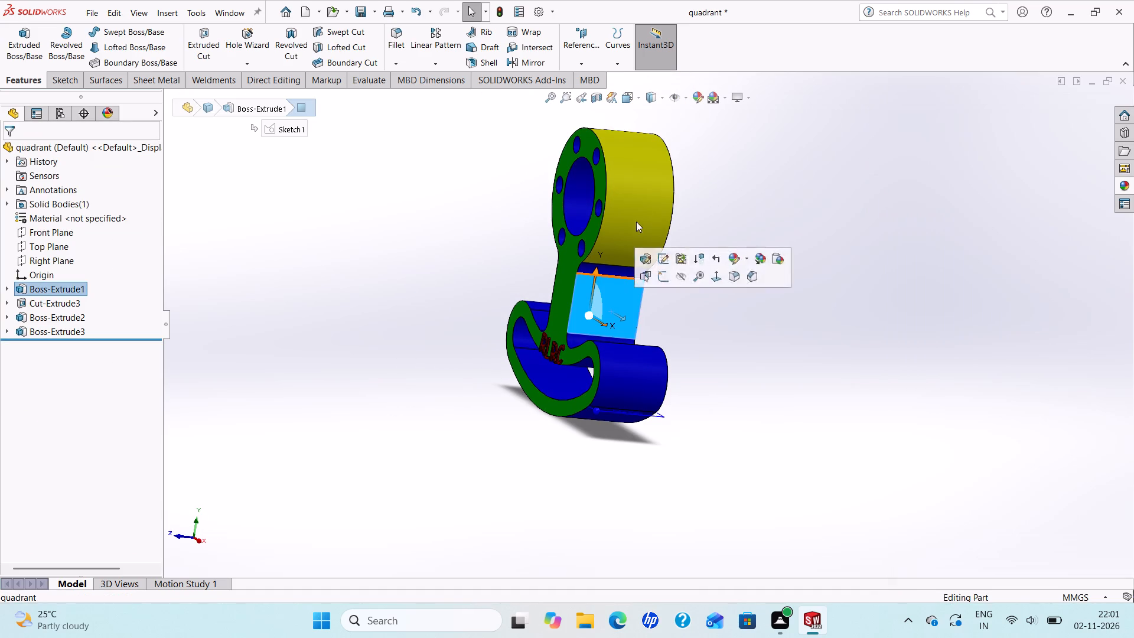
{"action": "left_click", "coordinate": [695, 99]}
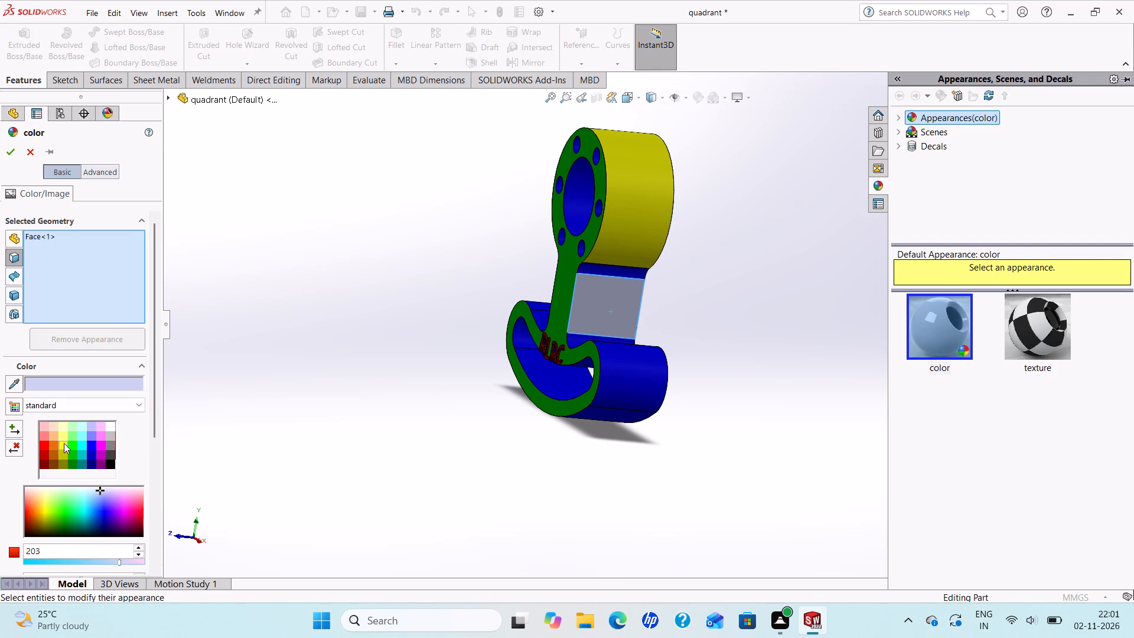
{"action": "left_click", "coordinate": [64, 443]}
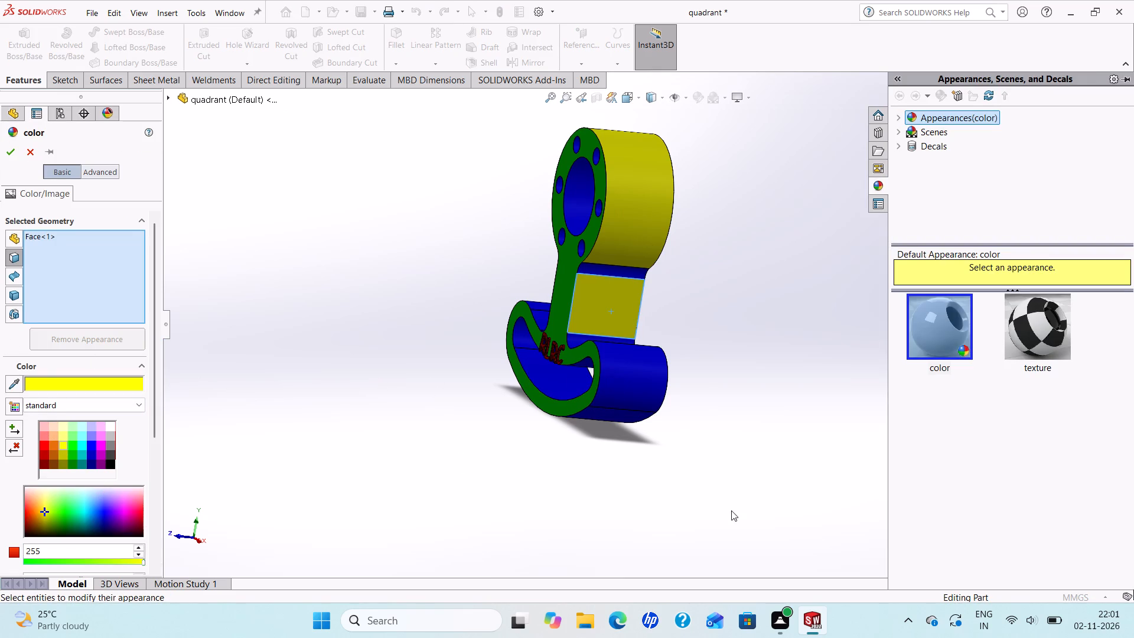
{"action": "left_click", "coordinate": [620, 380]}
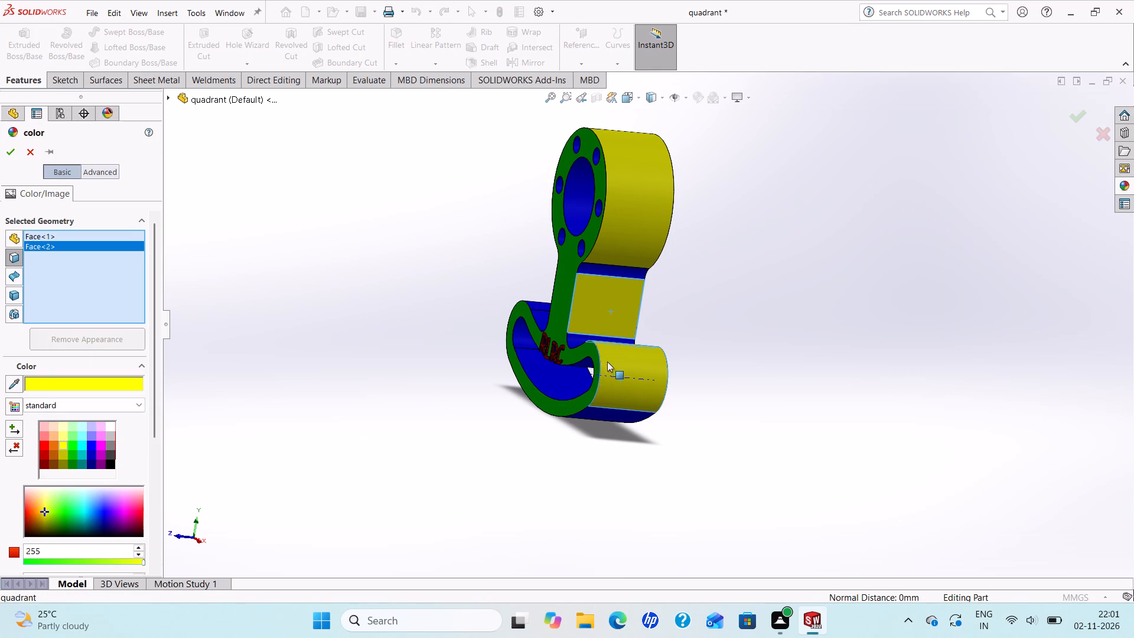
{"action": "scroll", "coordinate": [604, 354], "scroll_direction": "down", "scroll_amount": 3}
{"action": "left_click", "coordinate": [572, 319]}
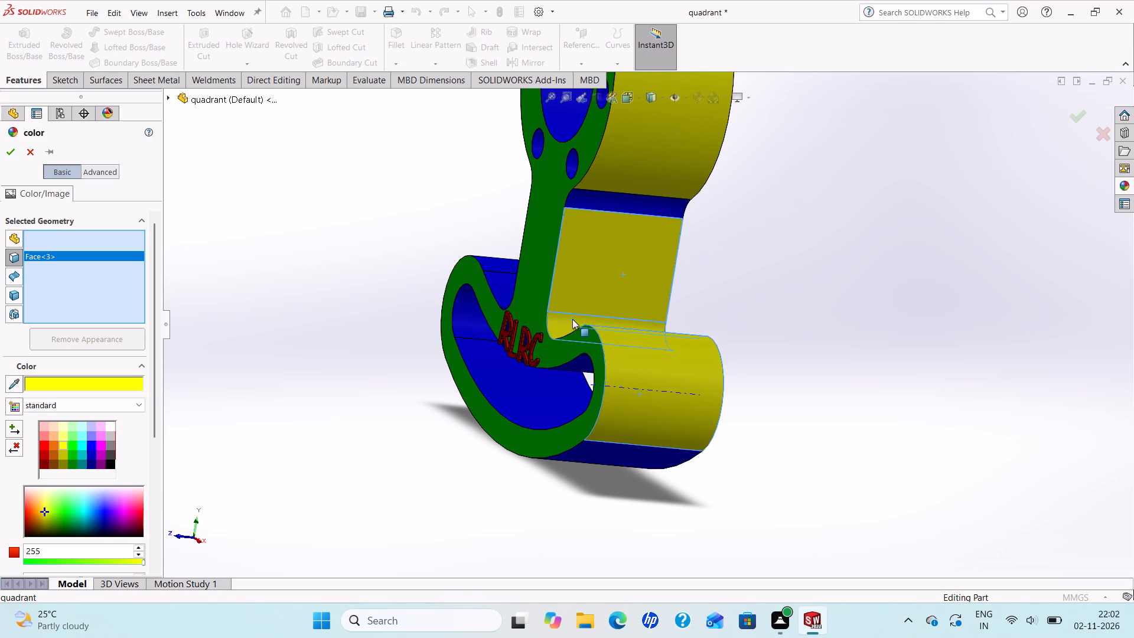
{"action": "left_click", "coordinate": [599, 200]}
Add the arm's opposite side, both its fillets, the adjoining upper edge of the slotted base and its rounded end to the yellow faces.
{"action": "middle_click_drag", "start_coordinate": [588, 245], "coordinate": [588, 246]}
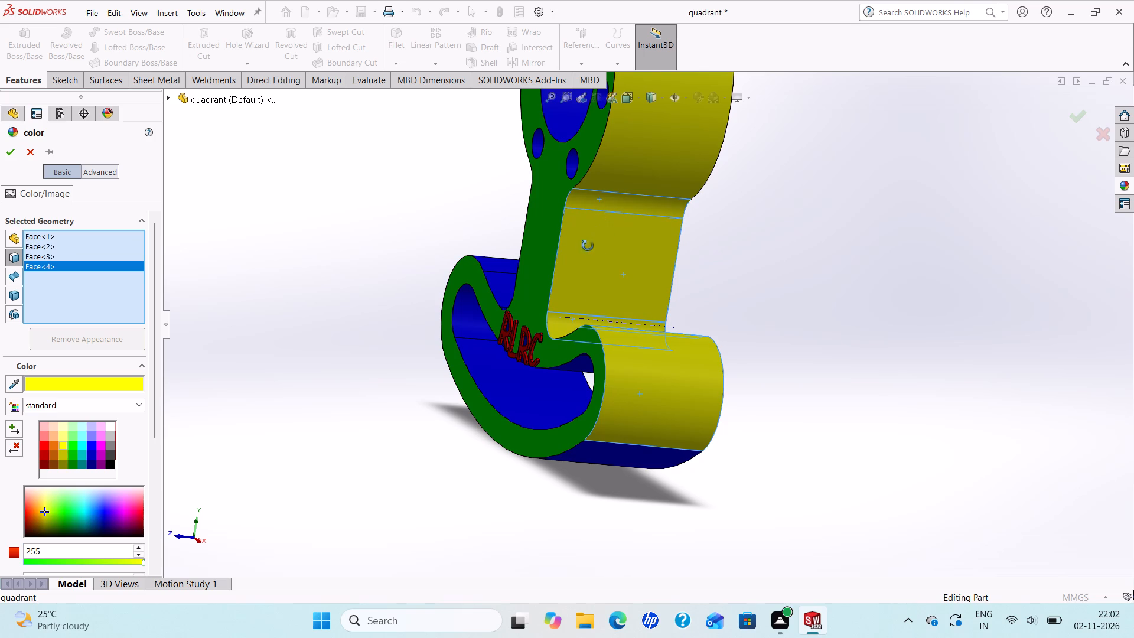
{"action": "middle_click_drag", "start_coordinate": [588, 246], "coordinate": [719, 299]}
{"action": "scroll", "coordinate": [719, 299], "scroll_direction": "up", "scroll_amount": 2}
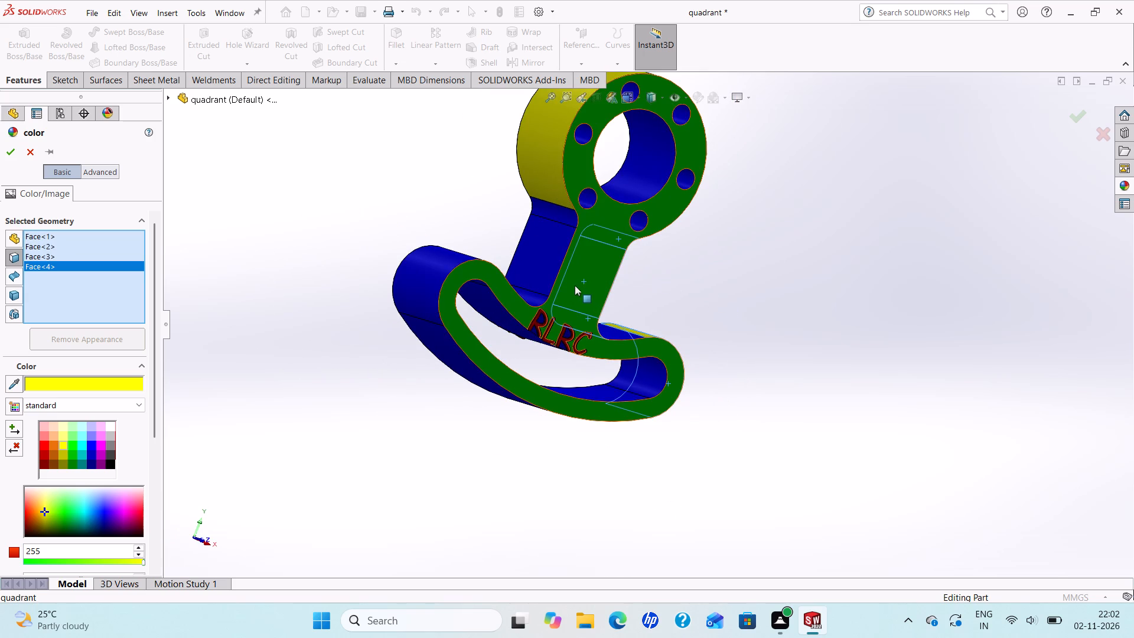
{"action": "left_click", "coordinate": [554, 262]}
{"action": "left_click", "coordinate": [565, 214]}
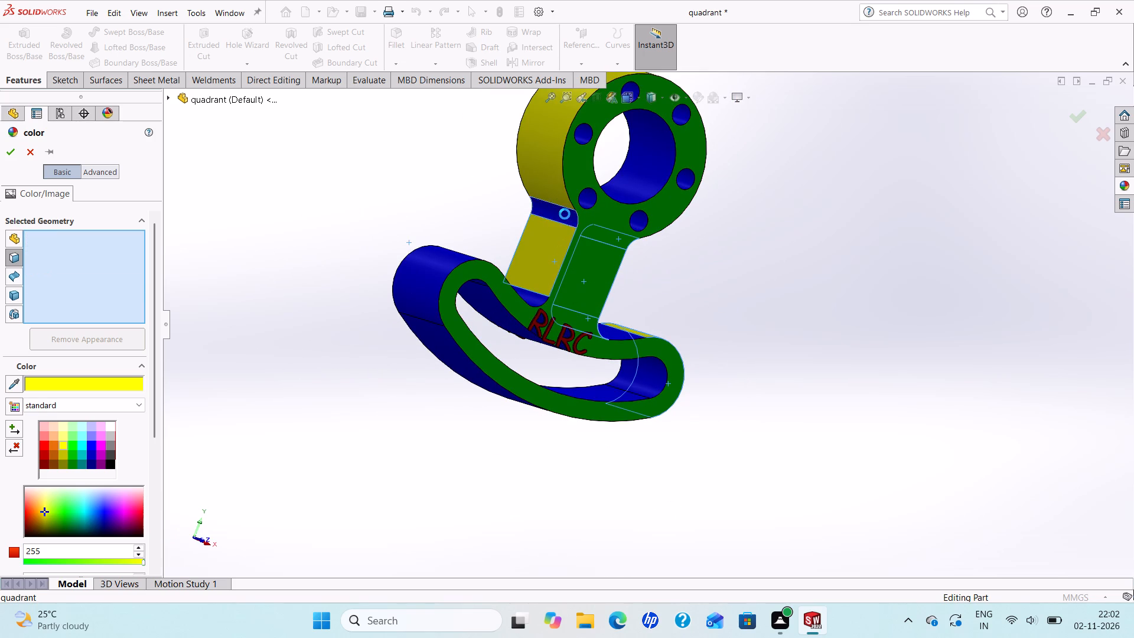
{"action": "scroll", "coordinate": [522, 304], "scroll_direction": "down", "scroll_amount": 3}
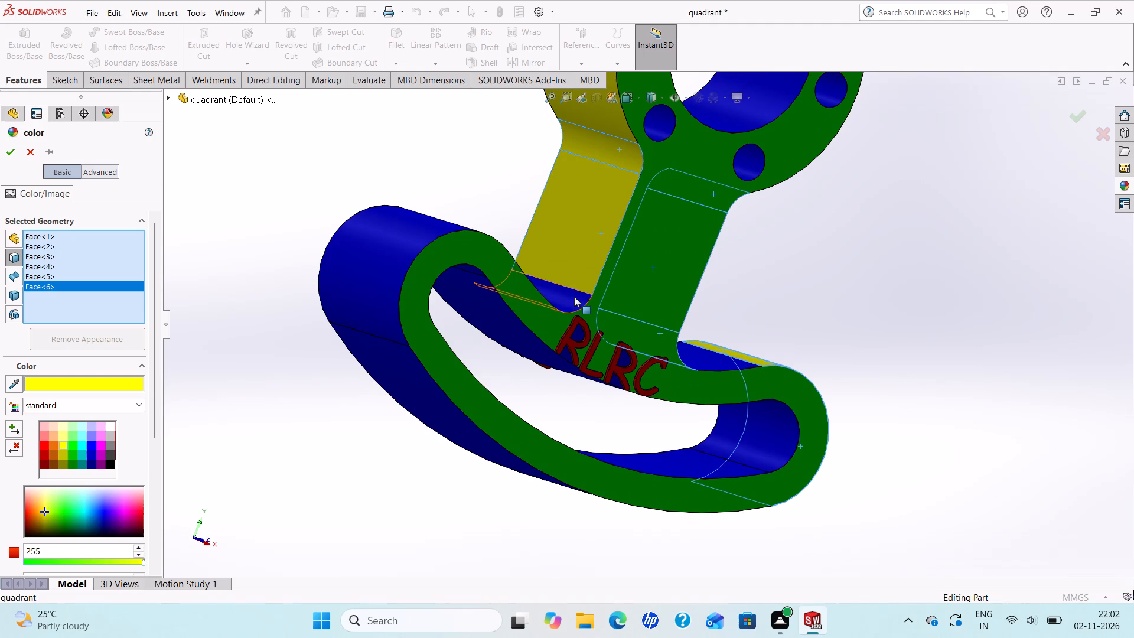
{"action": "left_click", "coordinate": [575, 296]}
{"action": "middle_click_drag", "start_coordinate": [535, 287], "coordinate": [498, 284]}
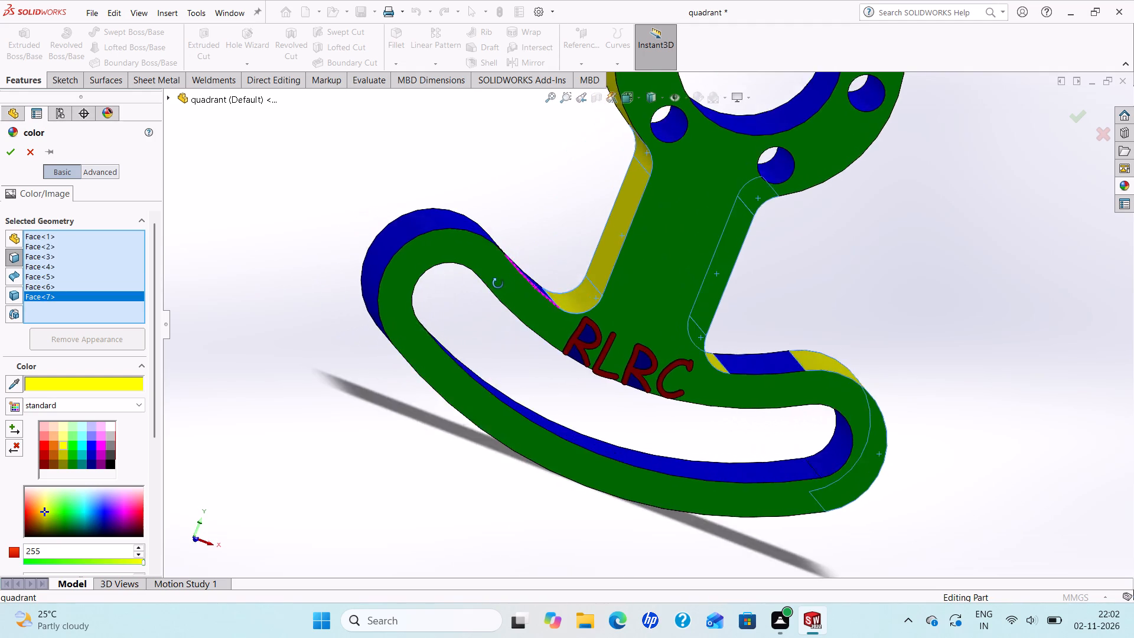
{"action": "middle_click_drag", "start_coordinate": [498, 284], "coordinate": [471, 303]}
{"action": "left_click", "coordinate": [536, 260]}
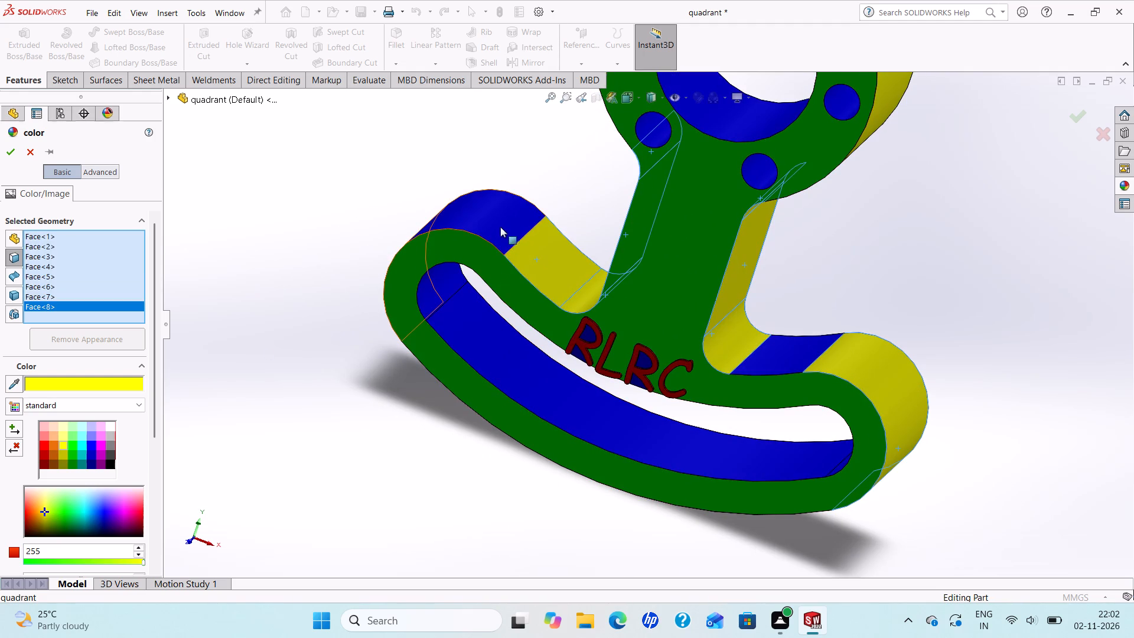
{"action": "left_click", "coordinate": [496, 223]}
Add the base's curved bottom face, the slot's lower inner wall and the uncoloured upper edge face beside the arm to the yellow faces.
{"action": "middle_click_drag", "start_coordinate": [464, 285], "coordinate": [520, 213]}
{"action": "scroll", "coordinate": [464, 285], "scroll_direction": "up", "scroll_amount": 1}
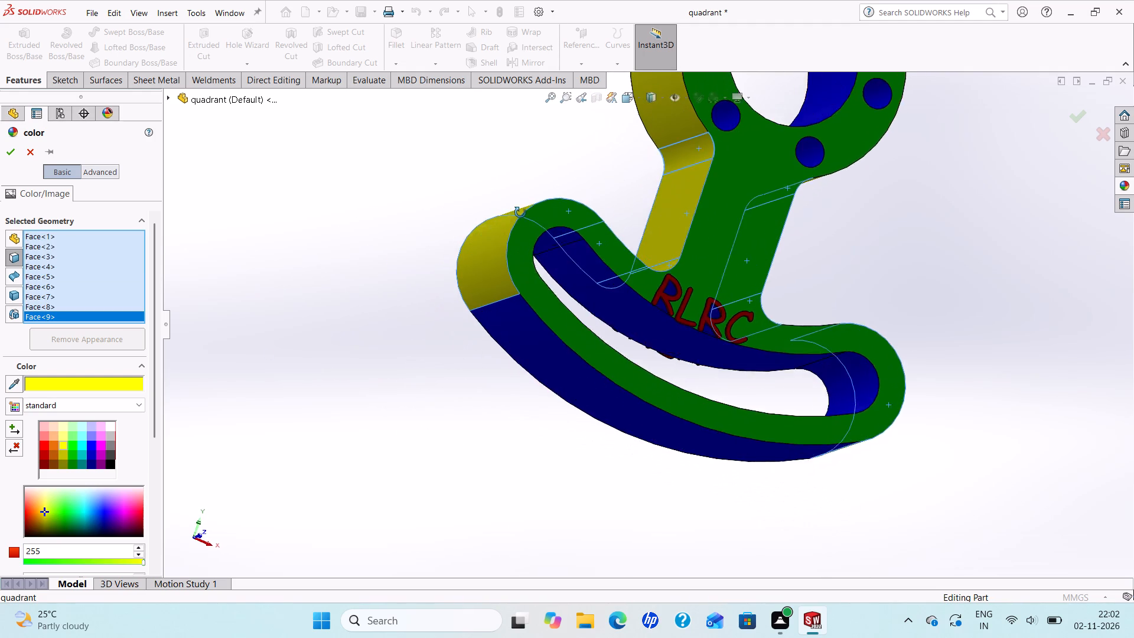
{"action": "middle_click_drag", "start_coordinate": [520, 213], "coordinate": [539, 198]}
{"action": "left_click", "coordinate": [550, 364]}
{"action": "scroll", "coordinate": [575, 359], "scroll_direction": "up", "scroll_amount": 2}
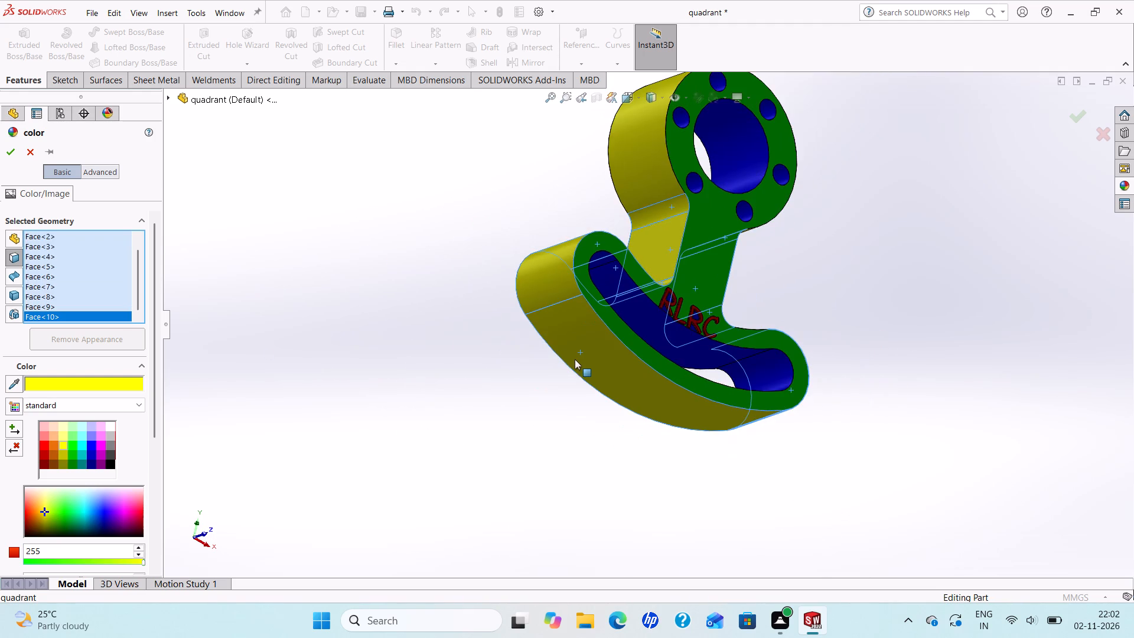
{"action": "scroll", "coordinate": [786, 304], "scroll_direction": "down", "scroll_amount": 1}
{"action": "middle_click_drag", "start_coordinate": [747, 311], "coordinate": [710, 304]}
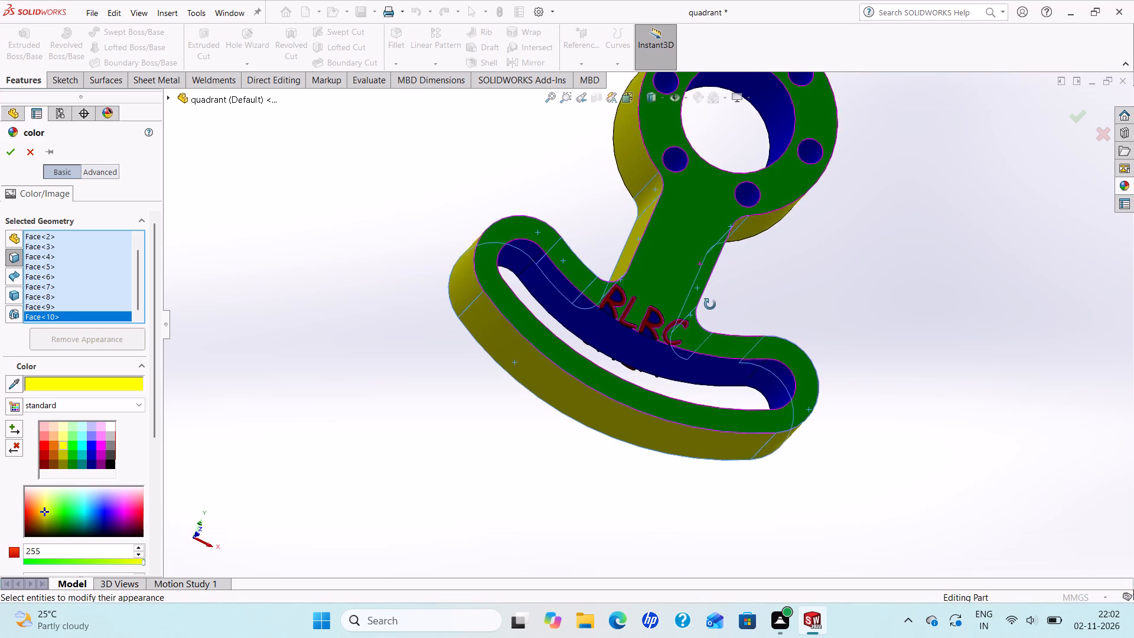
{"action": "middle_click_drag", "start_coordinate": [710, 304], "coordinate": [682, 379]}
{"action": "left_click", "coordinate": [657, 379]}
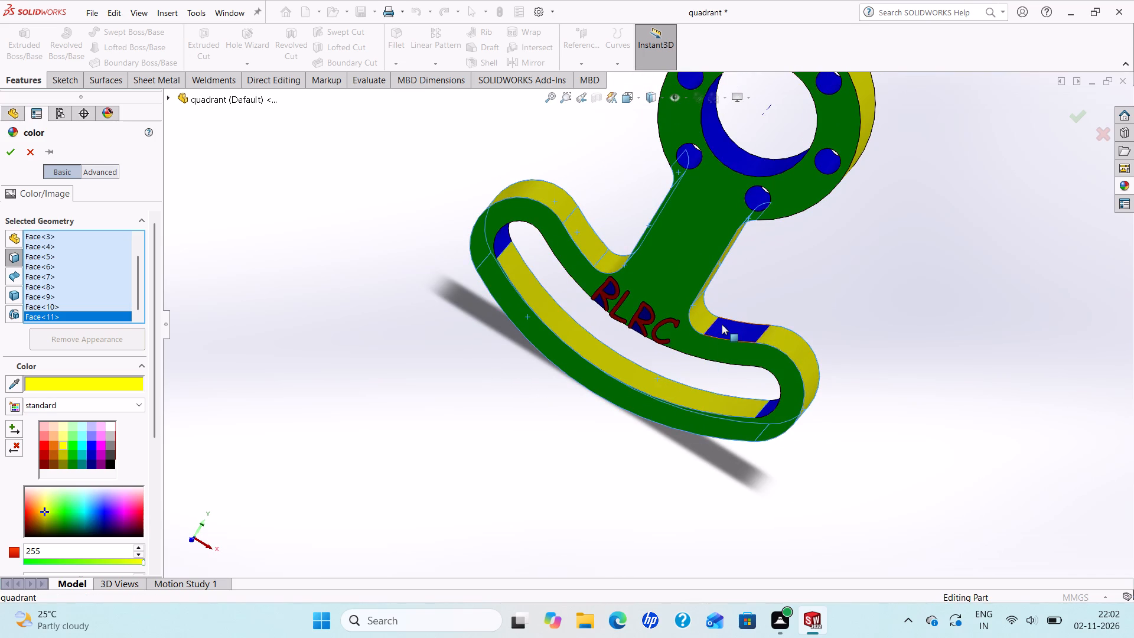
{"action": "left_click", "coordinate": [722, 324]}
Colour the slot's two rounded inner ends and its upper inner wall the same yellow.
{"action": "middle_click_drag", "start_coordinate": [735, 380], "coordinate": [756, 393]}
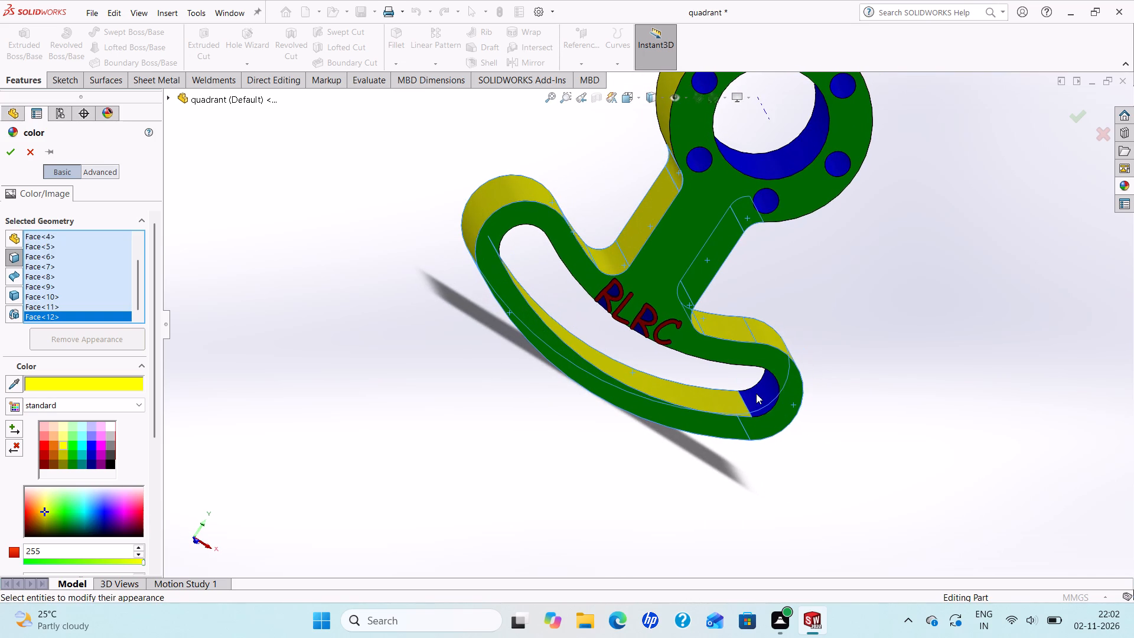
{"action": "left_click", "coordinate": [757, 395]}
{"action": "middle_click_drag", "start_coordinate": [641, 324], "coordinate": [615, 255]}
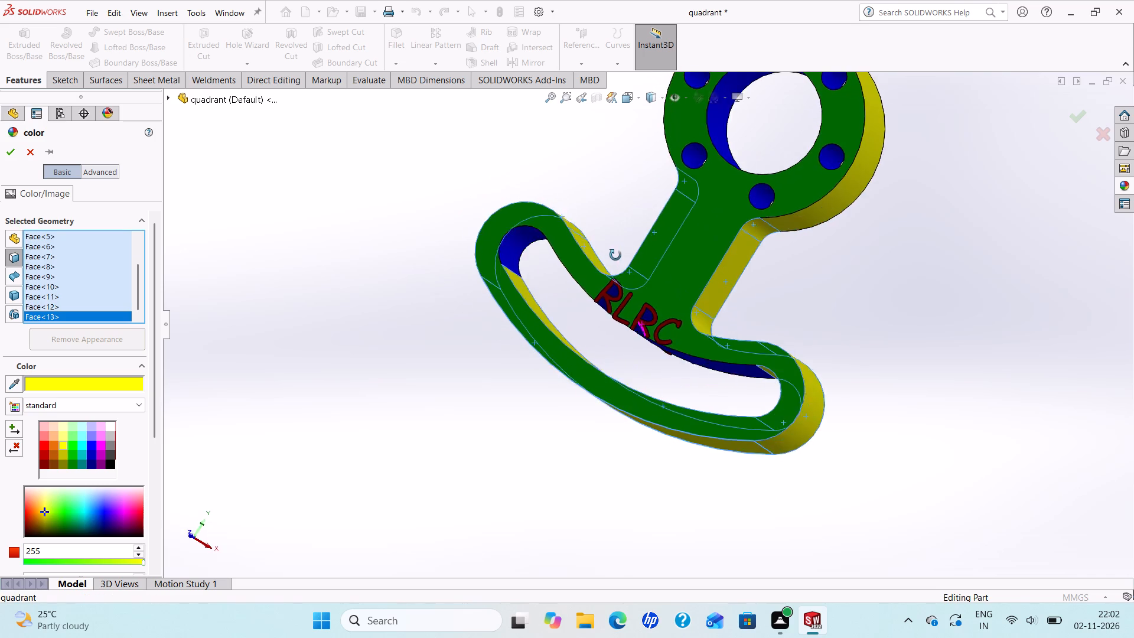
{"action": "middle_click_drag", "start_coordinate": [615, 255], "coordinate": [601, 218]}
{"action": "left_click", "coordinate": [535, 262]}
{"action": "scroll", "coordinate": [562, 373], "scroll_direction": "up", "scroll_amount": 1}
{"action": "middle_click_drag", "start_coordinate": [566, 367], "coordinate": [569, 359]}
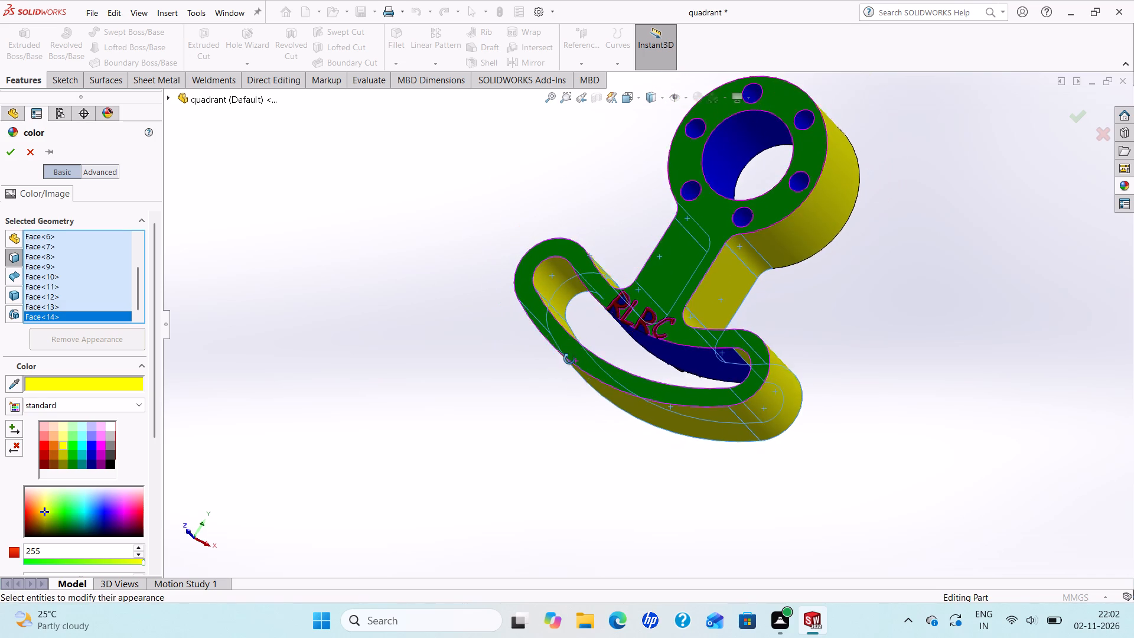
{"action": "middle_click_drag", "start_coordinate": [569, 359], "coordinate": [582, 338]}
{"action": "left_click", "coordinate": [638, 343]}
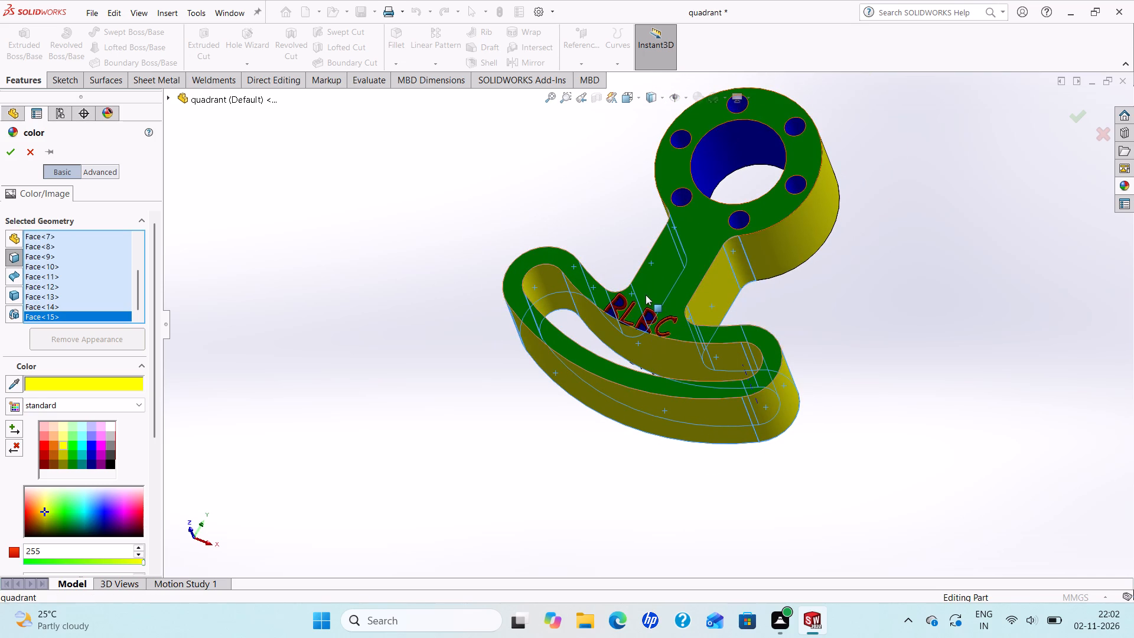
Colour the four blue areas enclosed by the two R letters of the RLRC text the same yellow.
{"action": "middle_click_drag", "start_coordinate": [644, 295], "coordinate": [645, 340]}
{"action": "scroll", "coordinate": [646, 340], "scroll_direction": "down", "scroll_amount": 4}
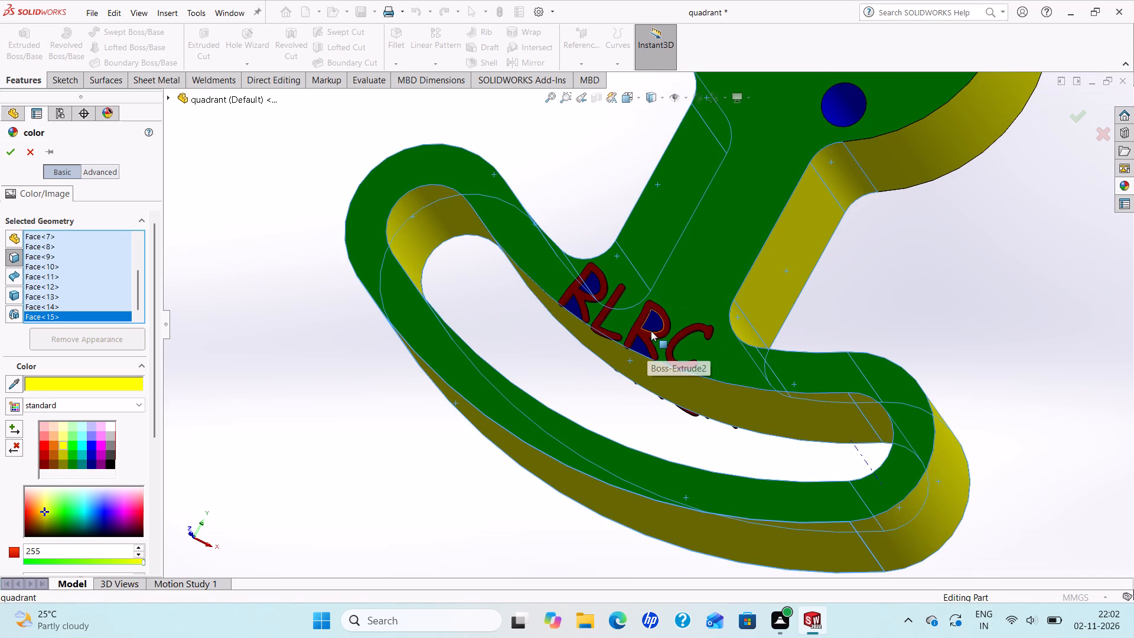
{"action": "left_click", "coordinate": [652, 327]}
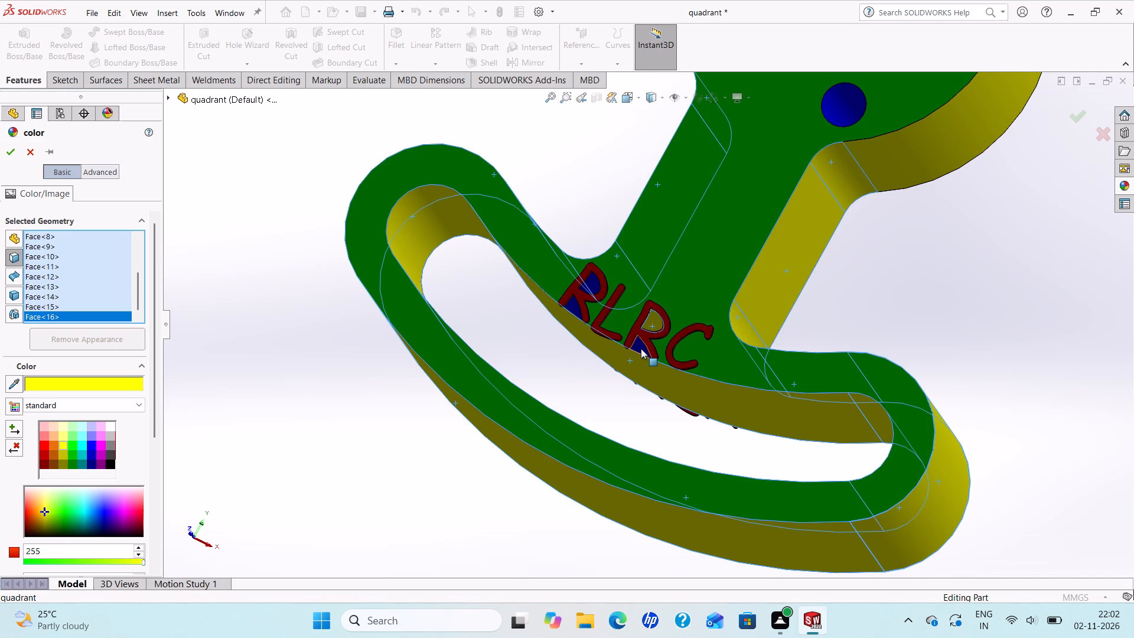
{"action": "left_click", "coordinate": [640, 349]}
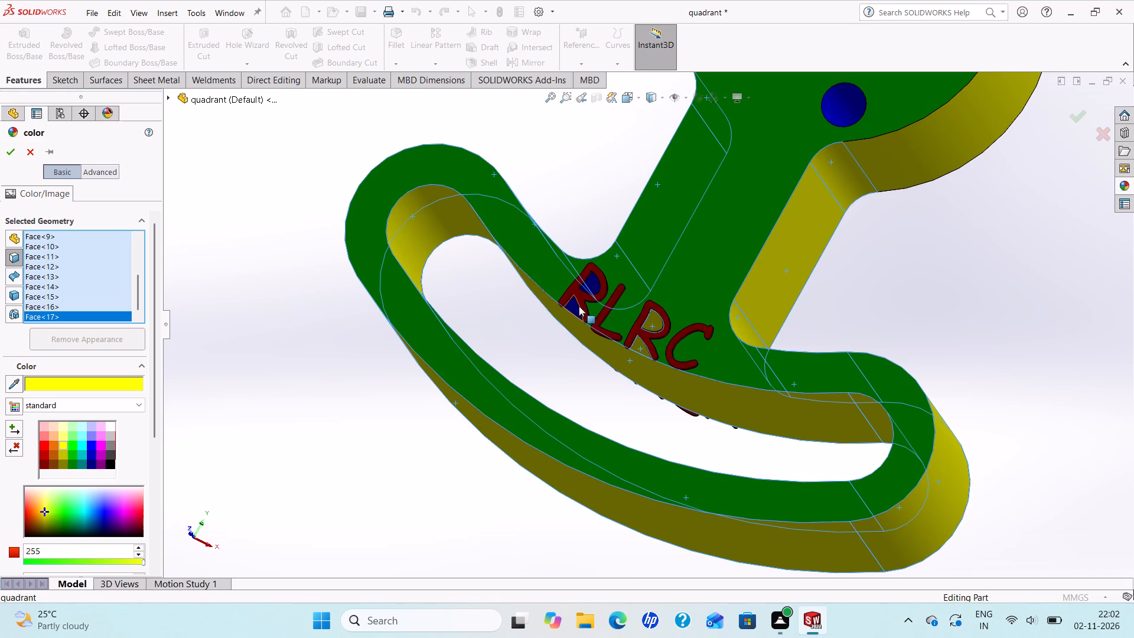
{"action": "left_click", "coordinate": [575, 306]}
{"action": "left_click", "coordinate": [588, 284]}
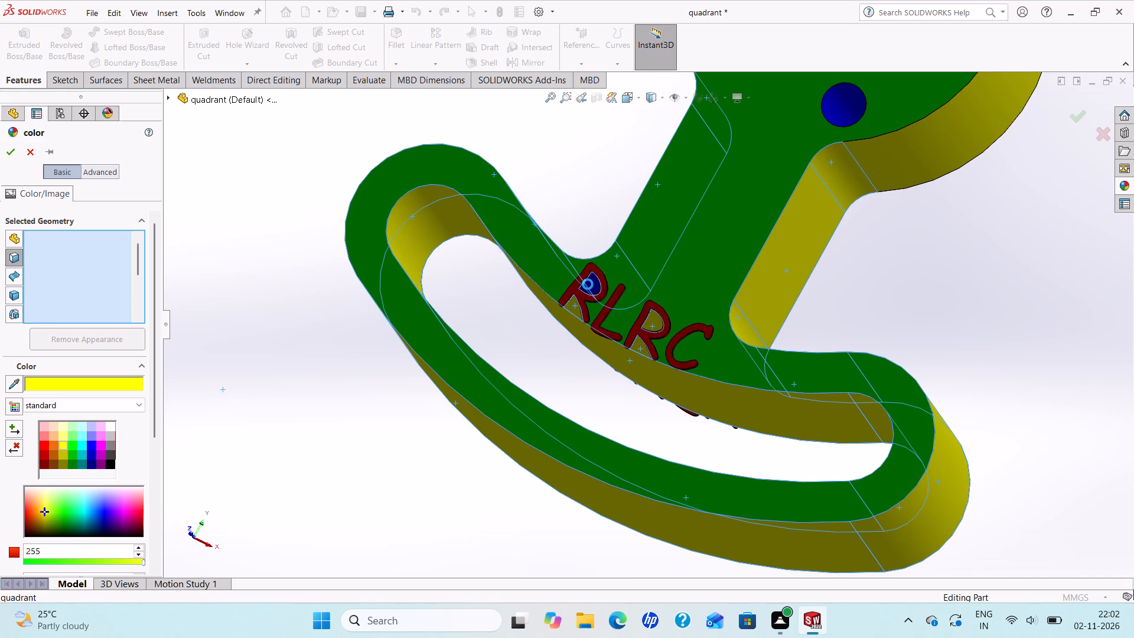
Add the inner faces of the six bolt holes and the ring's central bore to the yellow faces.
{"action": "scroll", "coordinate": [605, 278], "scroll_direction": "up", "scroll_amount": 4}
{"action": "scroll", "coordinate": [729, 174], "scroll_direction": "down", "scroll_amount": 3}
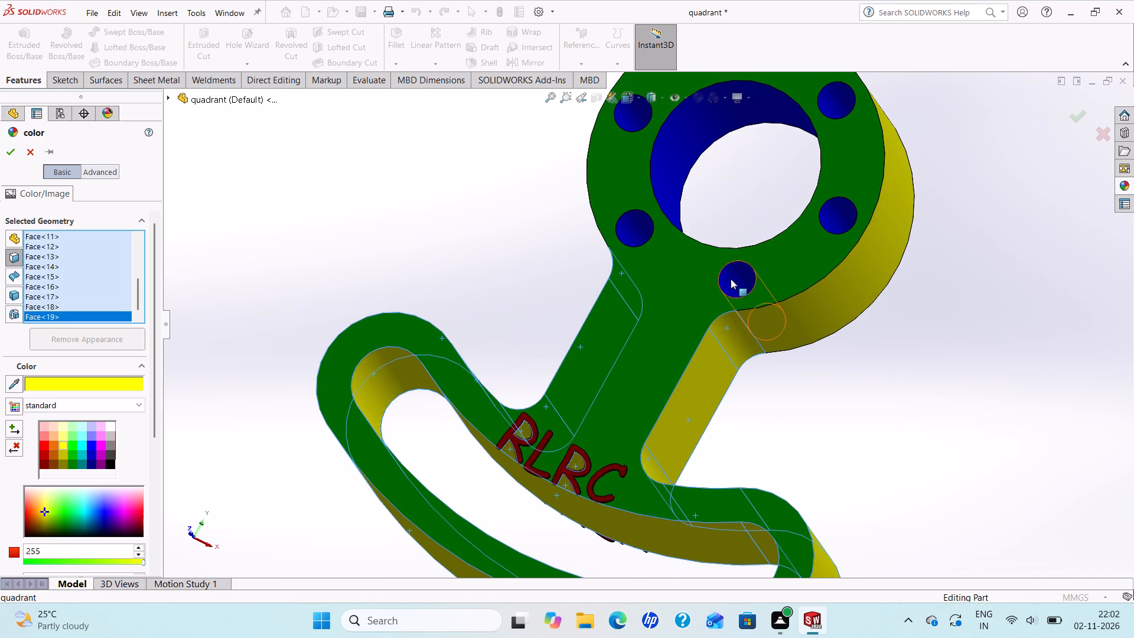
{"action": "left_click", "coordinate": [731, 279]}
{"action": "left_click", "coordinate": [633, 230]}
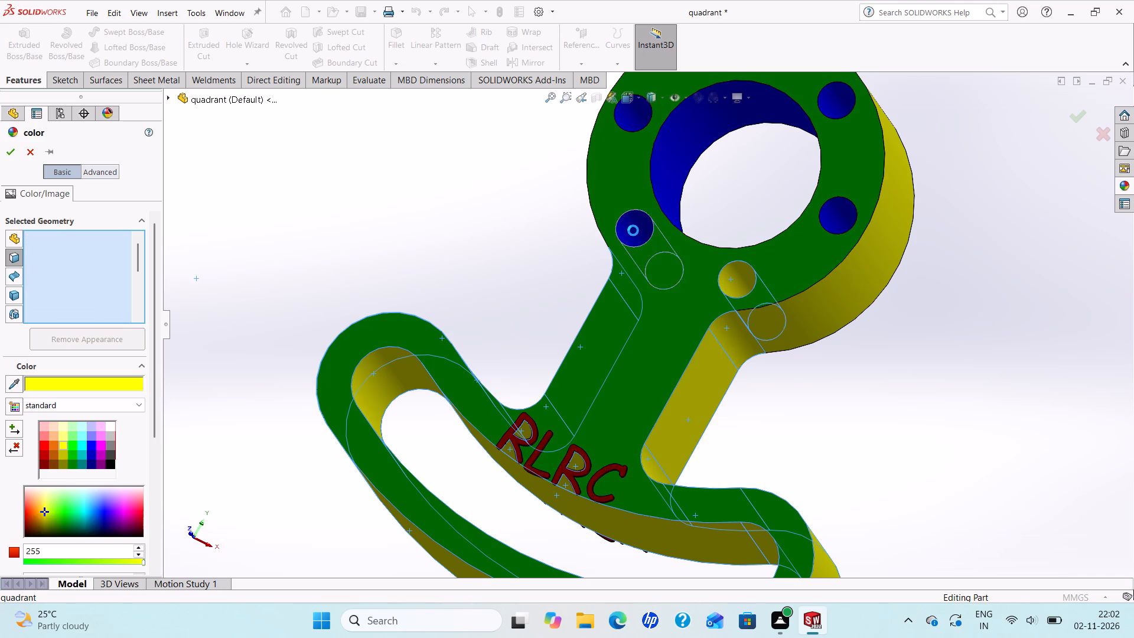
{"action": "left_click", "coordinate": [627, 113]}
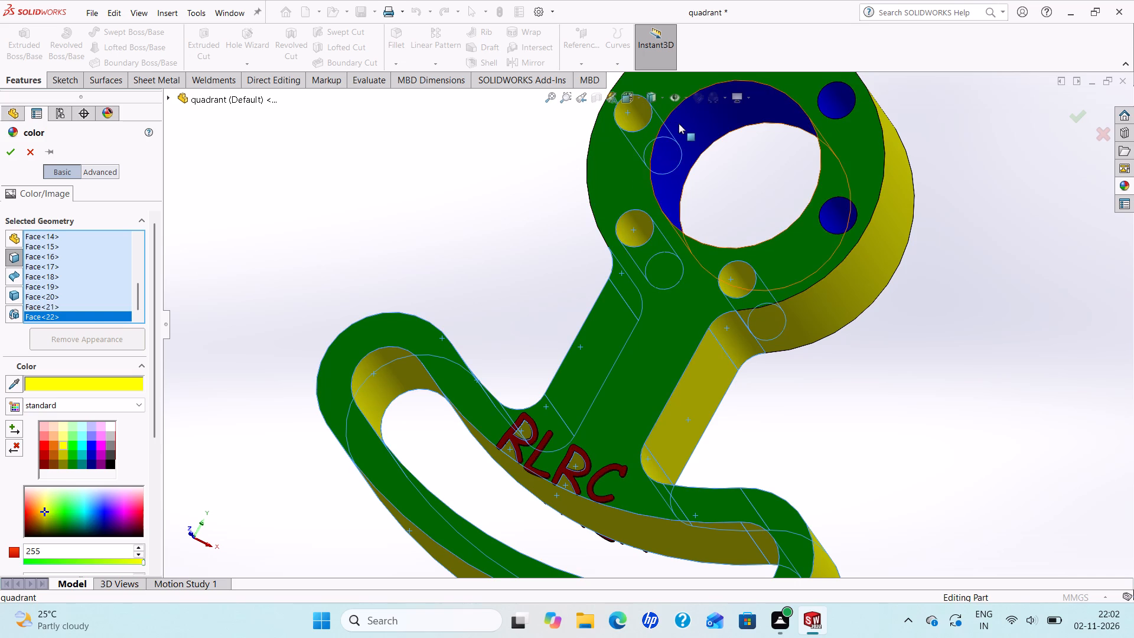
{"action": "left_click", "coordinate": [679, 123]}
{"action": "scroll", "coordinate": [679, 123], "scroll_direction": "up", "scroll_amount": 3}
{"action": "scroll", "coordinate": [695, 163], "scroll_direction": "down", "scroll_amount": 3}
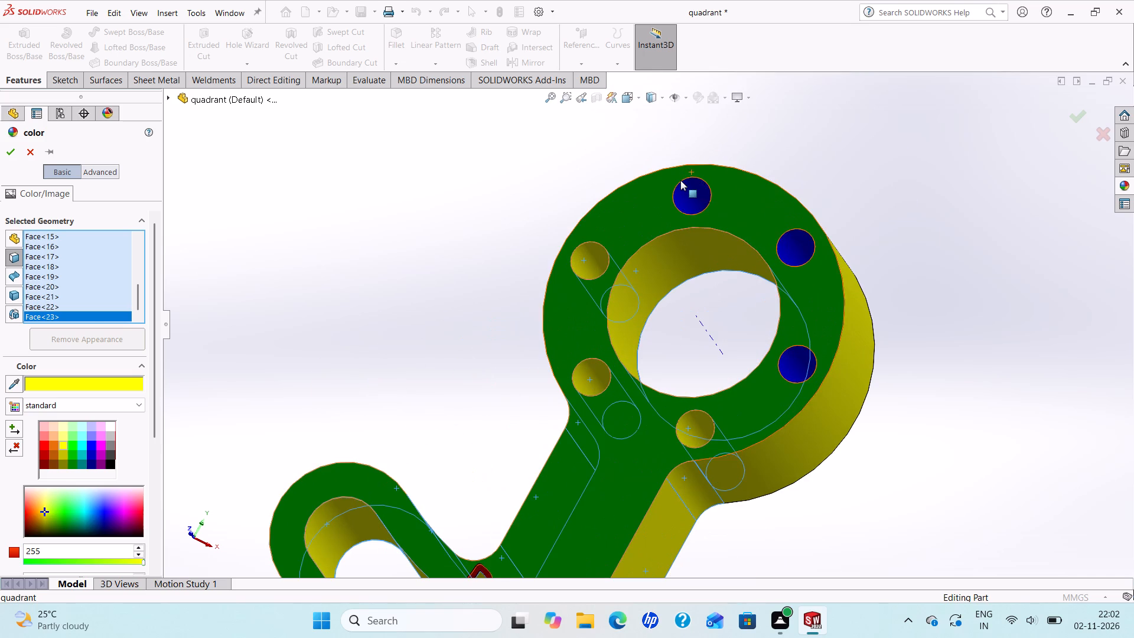
{"action": "left_click", "coordinate": [682, 191]}
{"action": "left_click", "coordinate": [789, 233]}
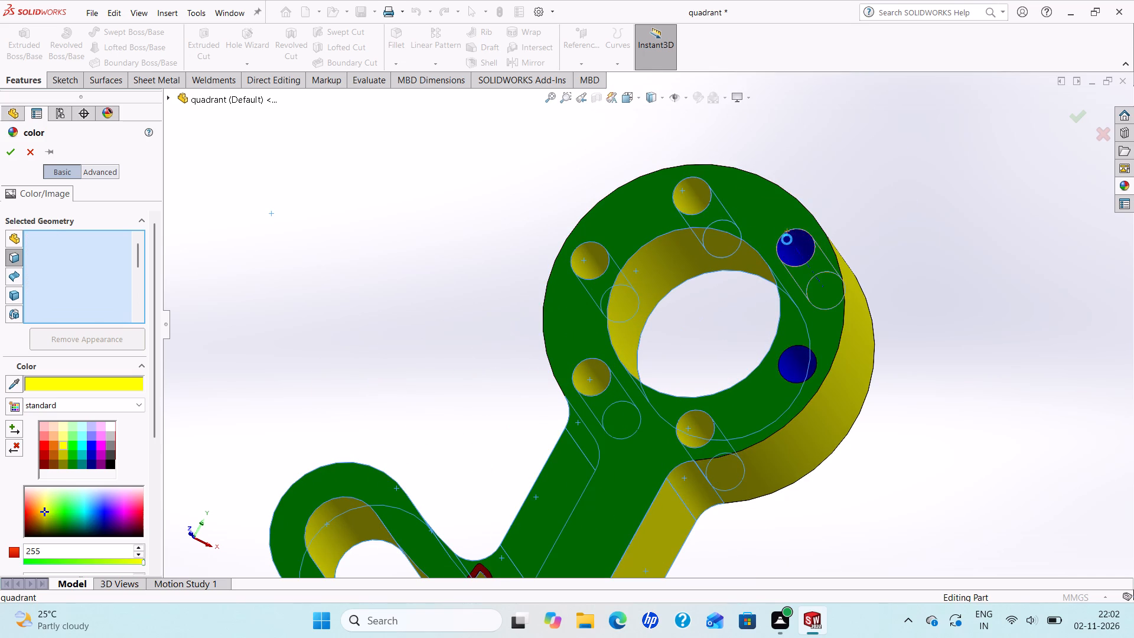
{"action": "left_click", "coordinate": [788, 350]}
Set the selected side, slot, bore and hole faces to a slightly lighter yellow, RGB 255, 255, 49, and apply it.
{"action": "scroll", "coordinate": [788, 351], "scroll_direction": "up", "scroll_amount": 2}
{"action": "middle_click_drag", "start_coordinate": [784, 357], "coordinate": [775, 355]}
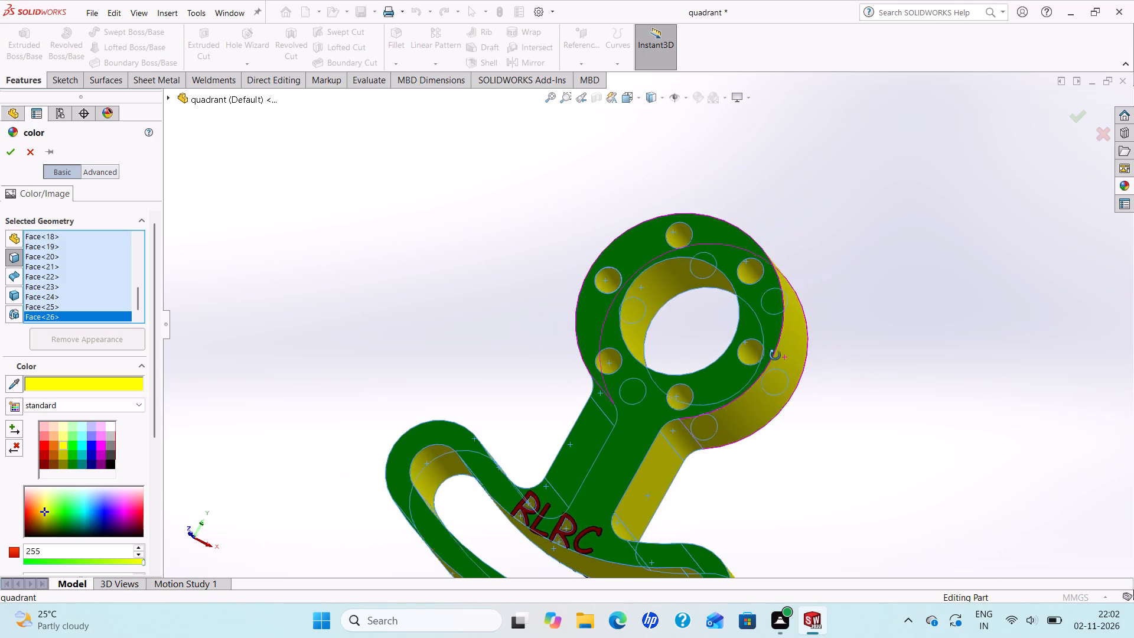
{"action": "middle_click_drag", "start_coordinate": [775, 355], "coordinate": [627, 307]}
{"action": "scroll", "coordinate": [627, 308], "scroll_direction": "up", "scroll_amount": 4}
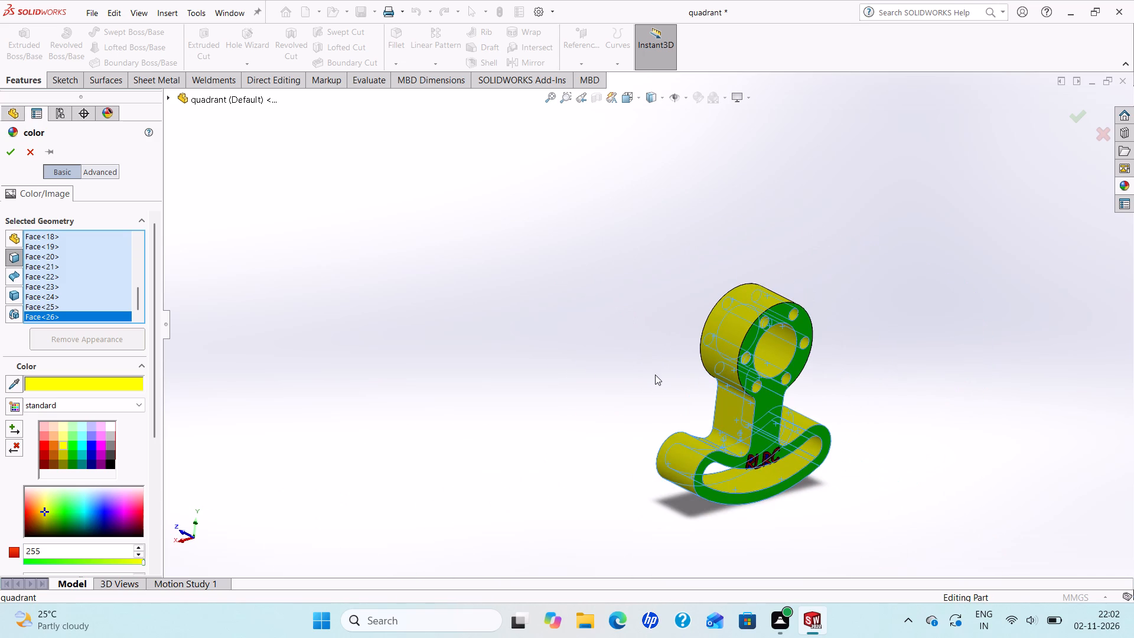
{"action": "left_click", "coordinate": [60, 454]}
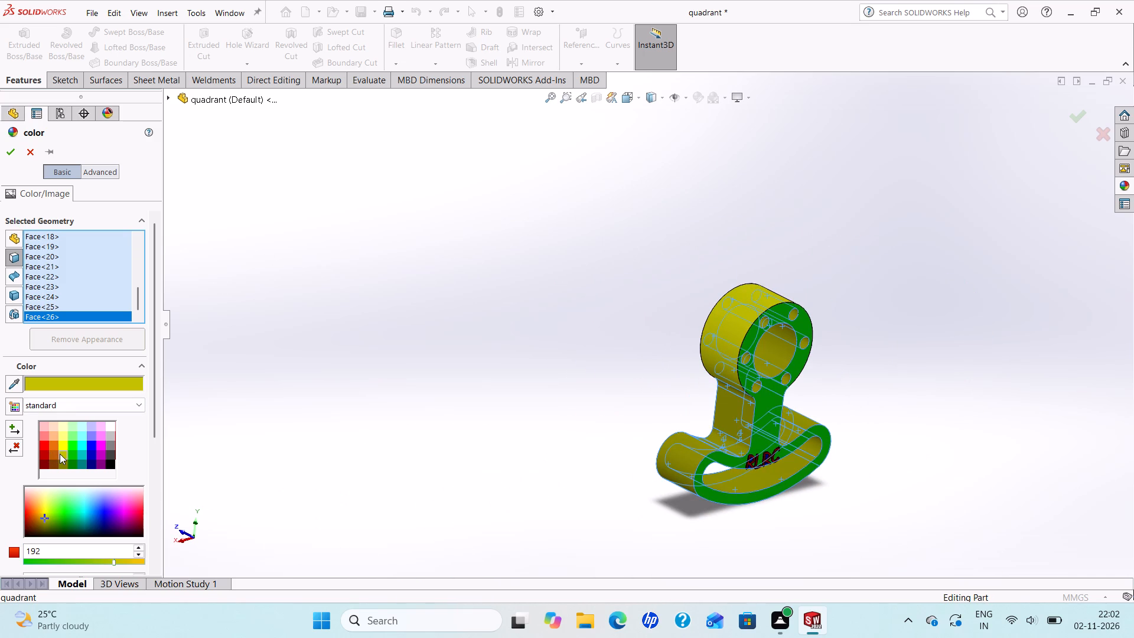
{"action": "left_click", "coordinate": [61, 445]}
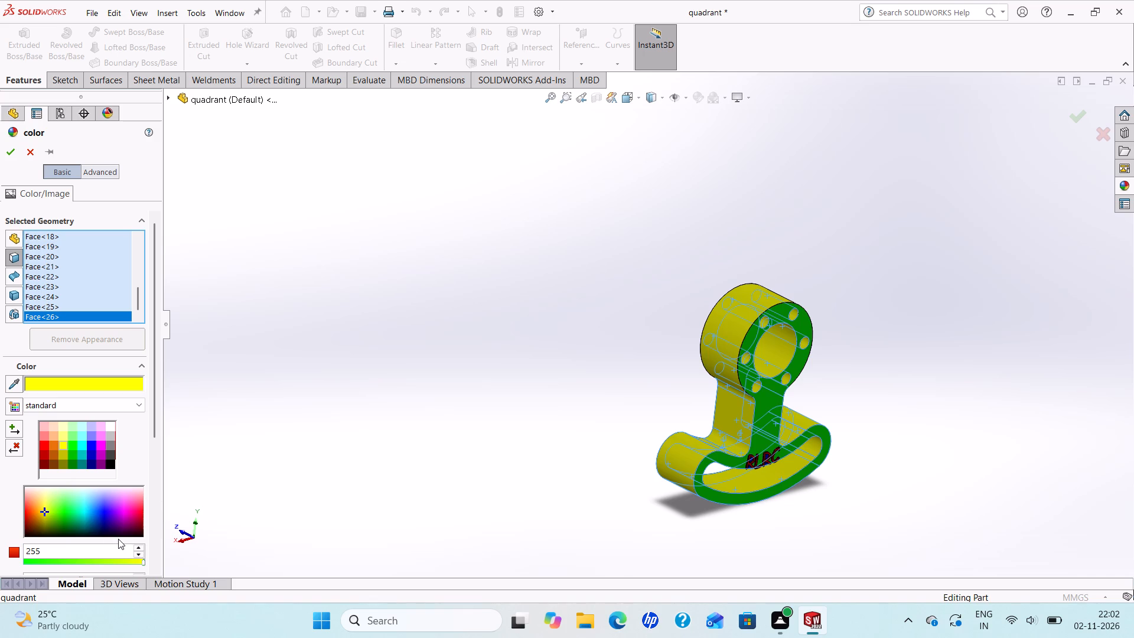
{"action": "scroll", "coordinate": [152, 509], "scroll_direction": "down", "scroll_amount": 2}
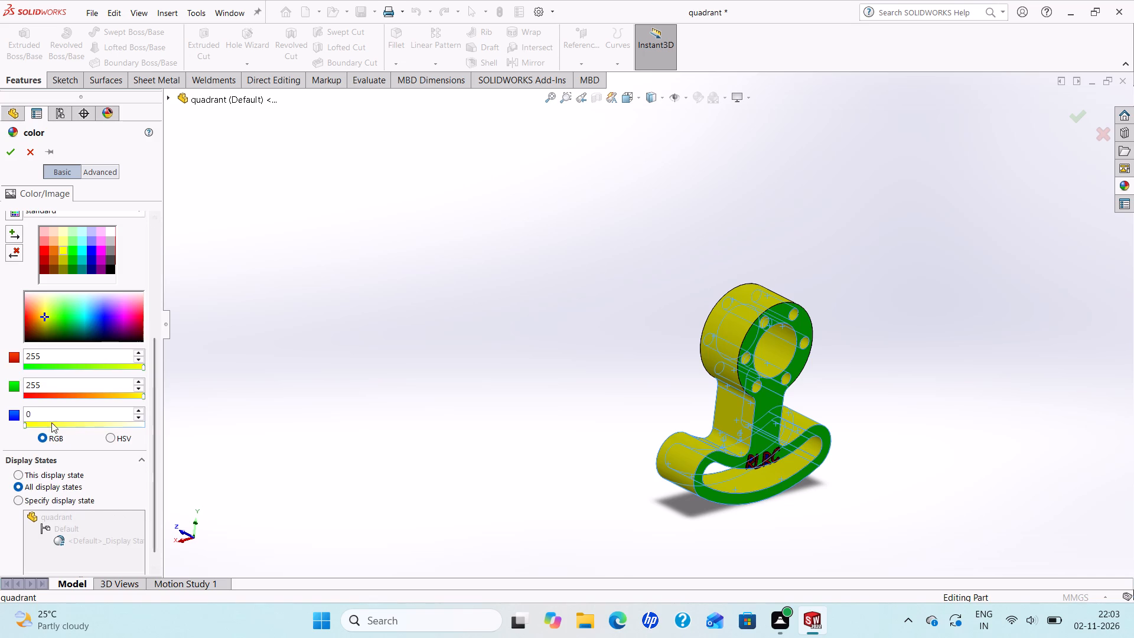
{"action": "left_click_drag", "start_coordinate": [25, 422], "coordinate": [88, 428]}
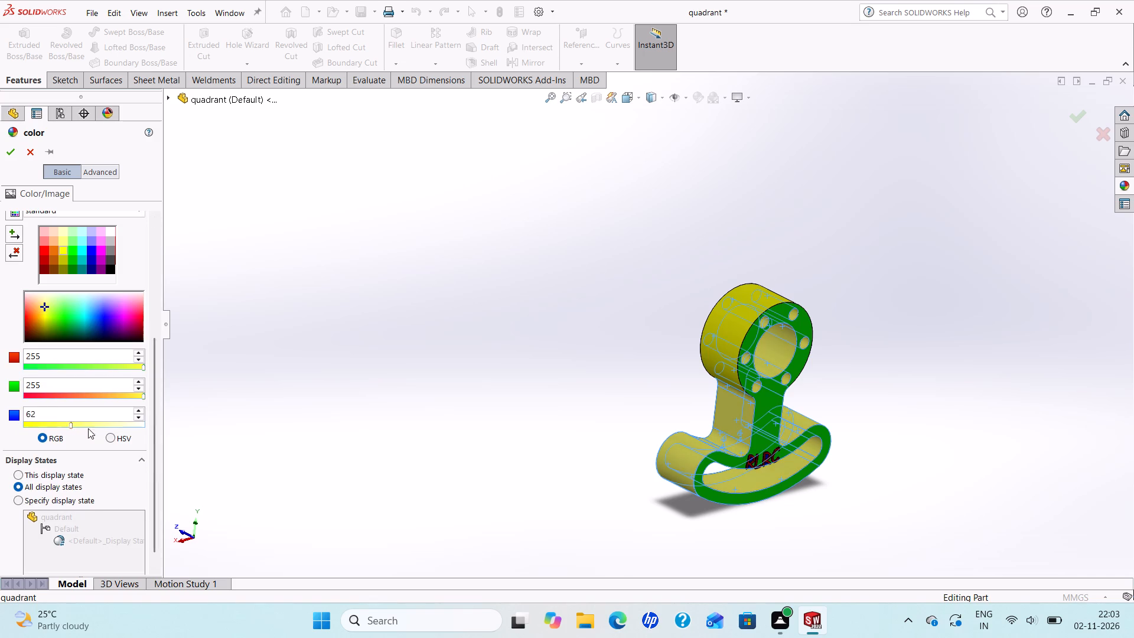
{"action": "left_click_drag", "start_coordinate": [88, 428], "coordinate": [126, 429]}
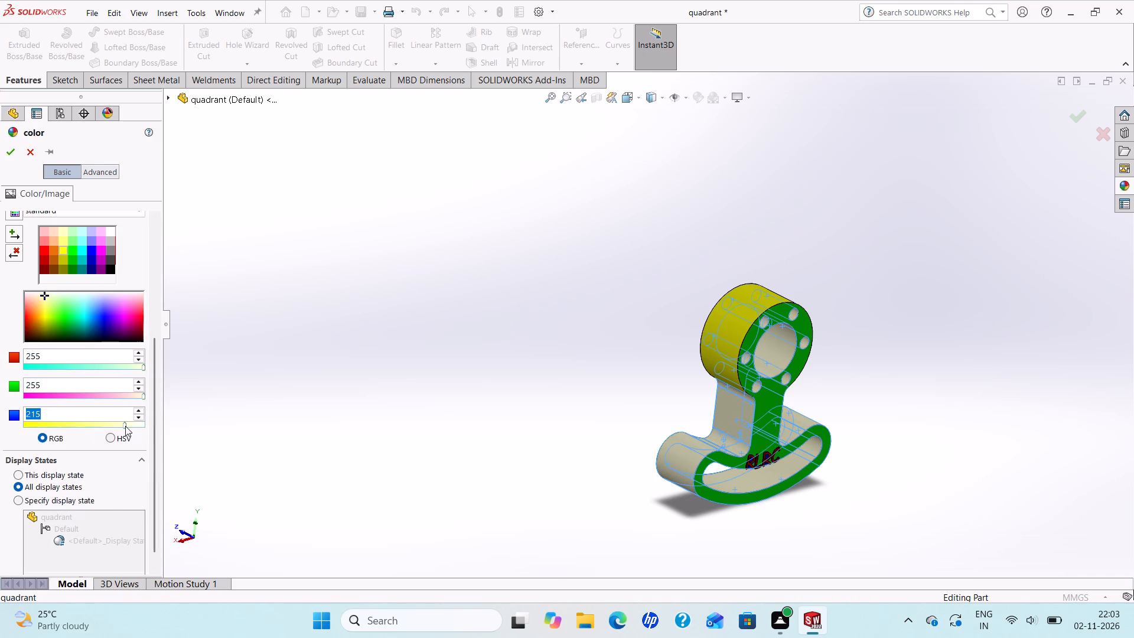
{"action": "left_click_drag", "start_coordinate": [125, 426], "coordinate": [48, 418]}
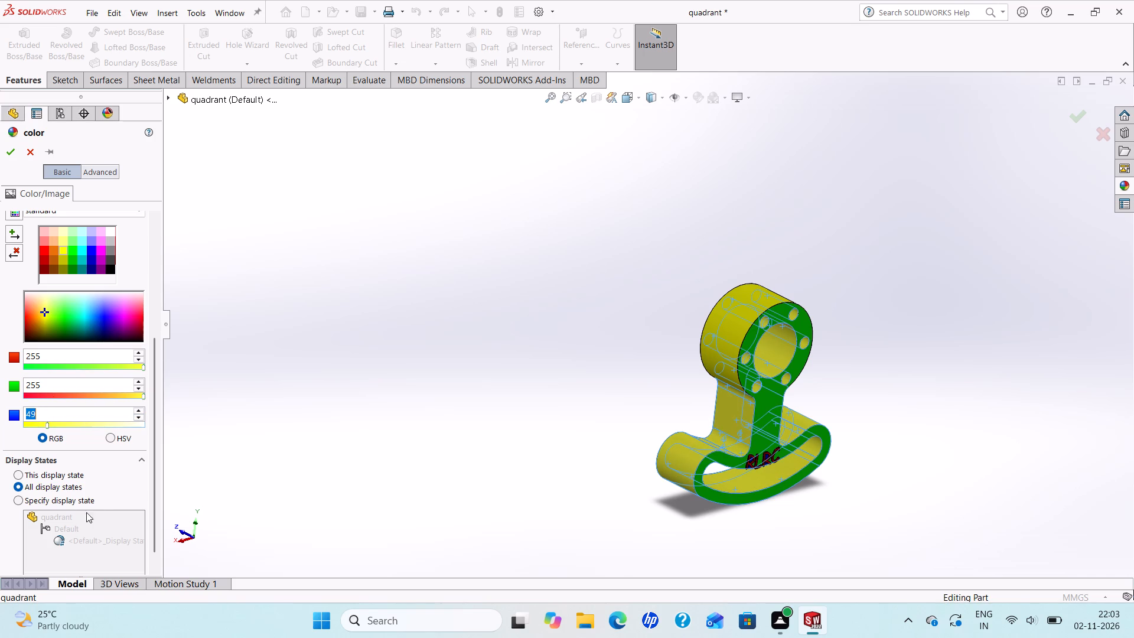
{"action": "left_click", "coordinate": [14, 157]}
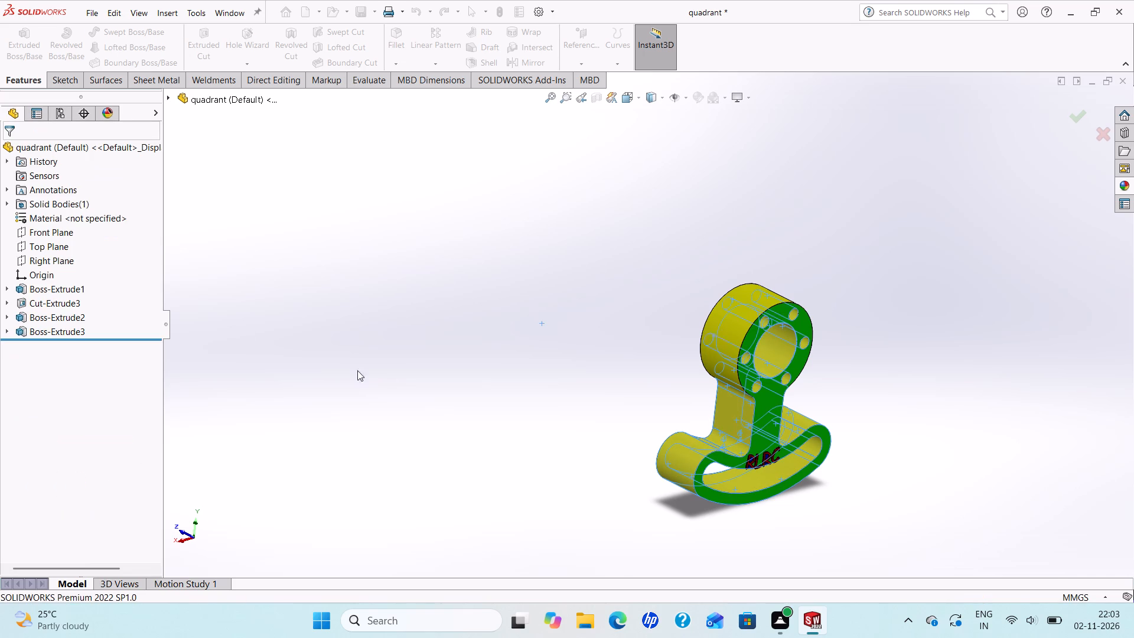
Examine the coloured quadrant from the side and the front to check the colours of its faces and text.
{"action": "scroll", "coordinate": [831, 486], "scroll_direction": "down", "scroll_amount": 1}
{"action": "scroll", "coordinate": [790, 432], "scroll_direction": "up", "scroll_amount": 1}
{"action": "middle_click_drag", "start_coordinate": [774, 408], "coordinate": [738, 367]}
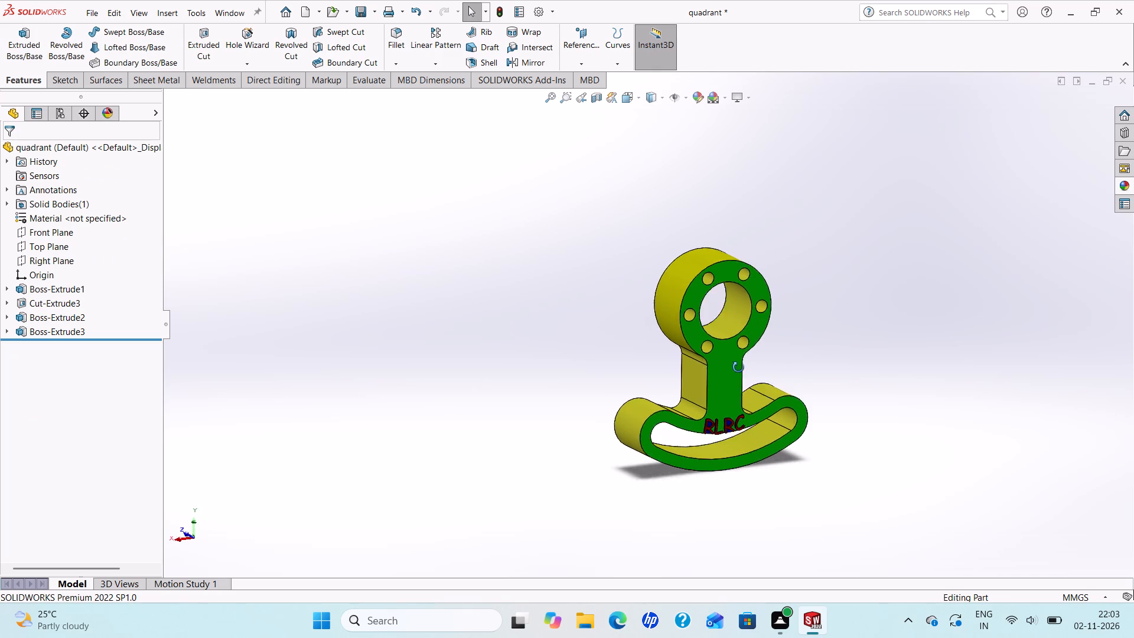
{"action": "middle_click_drag", "start_coordinate": [738, 367], "coordinate": [710, 371]}
{"action": "scroll", "coordinate": [817, 458], "scroll_direction": "down", "scroll_amount": 1}
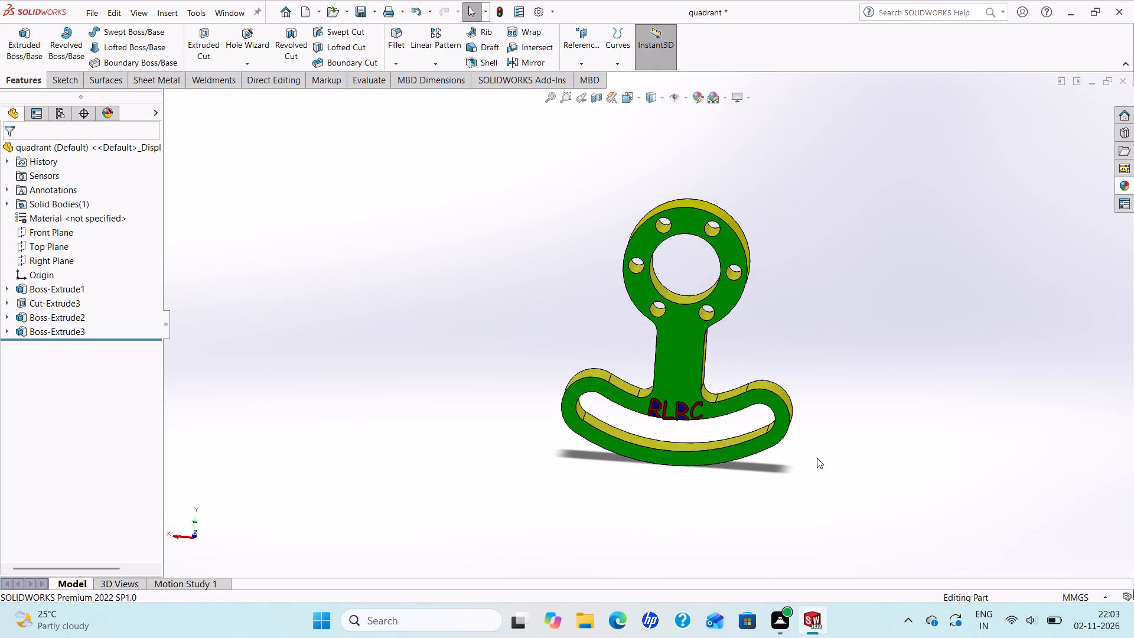
{"action": "scroll", "coordinate": [812, 455], "scroll_direction": "up", "scroll_amount": 1}
{"action": "scroll", "coordinate": [773, 365], "scroll_direction": "down", "scroll_amount": 1}
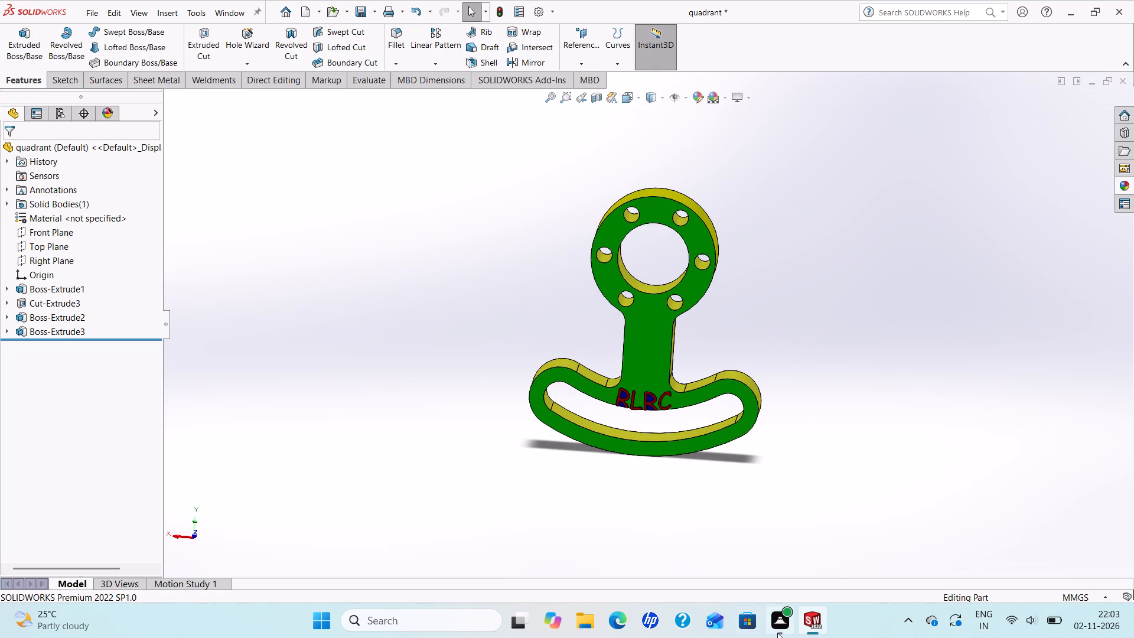
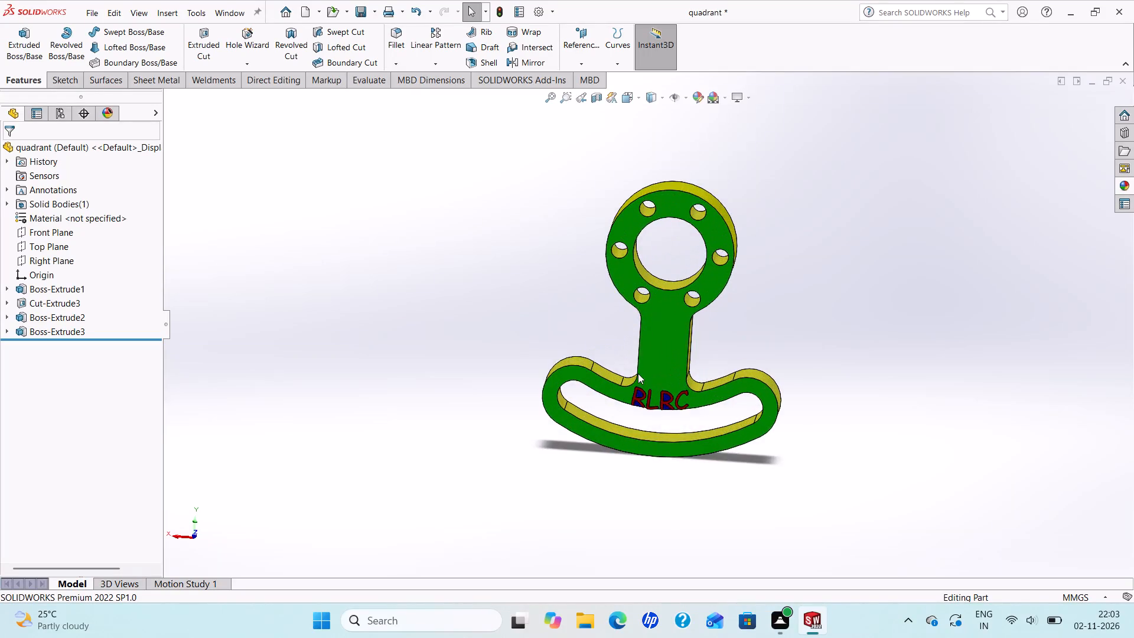
Save the coloured quadrant part.
{"action": "scroll", "coordinate": [674, 377], "scroll_direction": "up", "scroll_amount": 3}
{"action": "scroll", "coordinate": [777, 302], "scroll_direction": "down", "scroll_amount": 1}
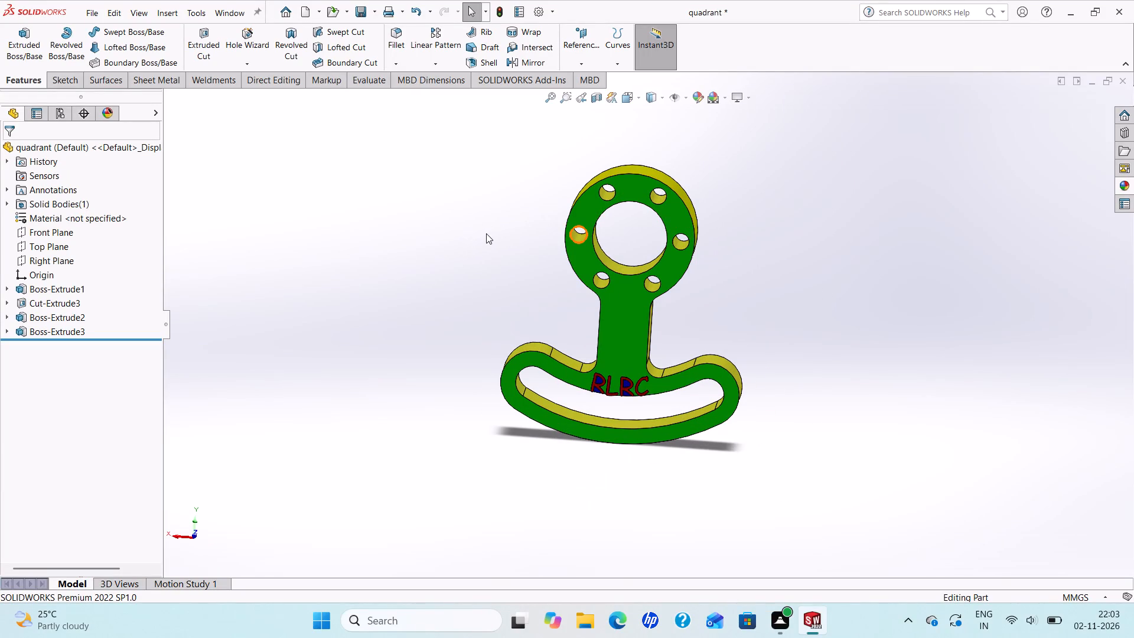
{"action": "key", "text": "ctrl+s"}
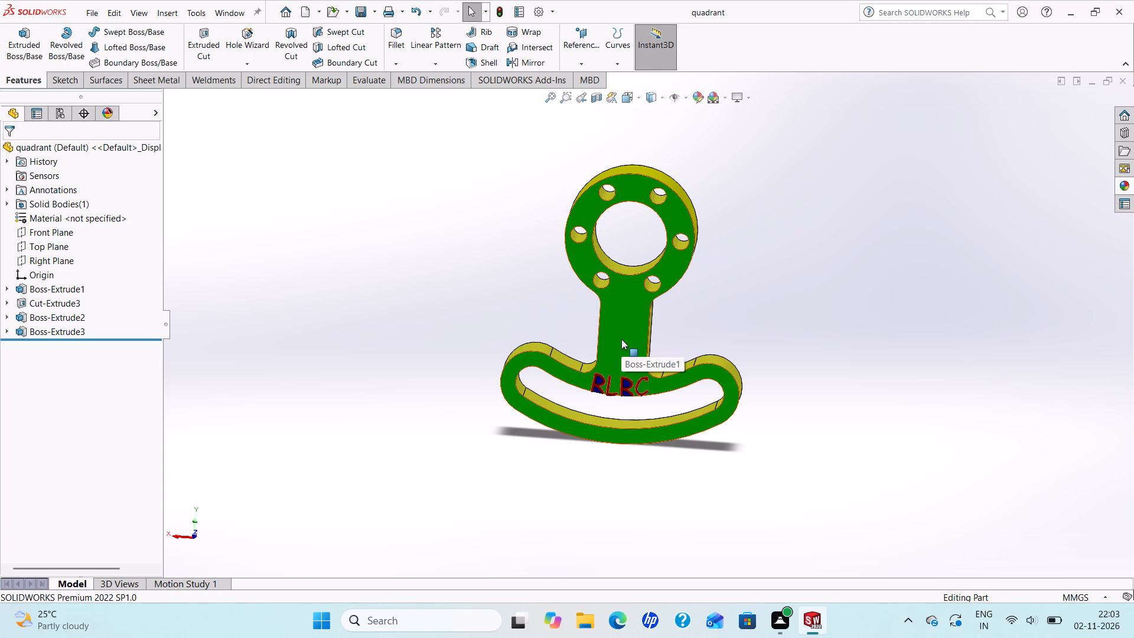
{"action": "scroll", "coordinate": [706, 294], "scroll_direction": "up", "scroll_amount": 1}
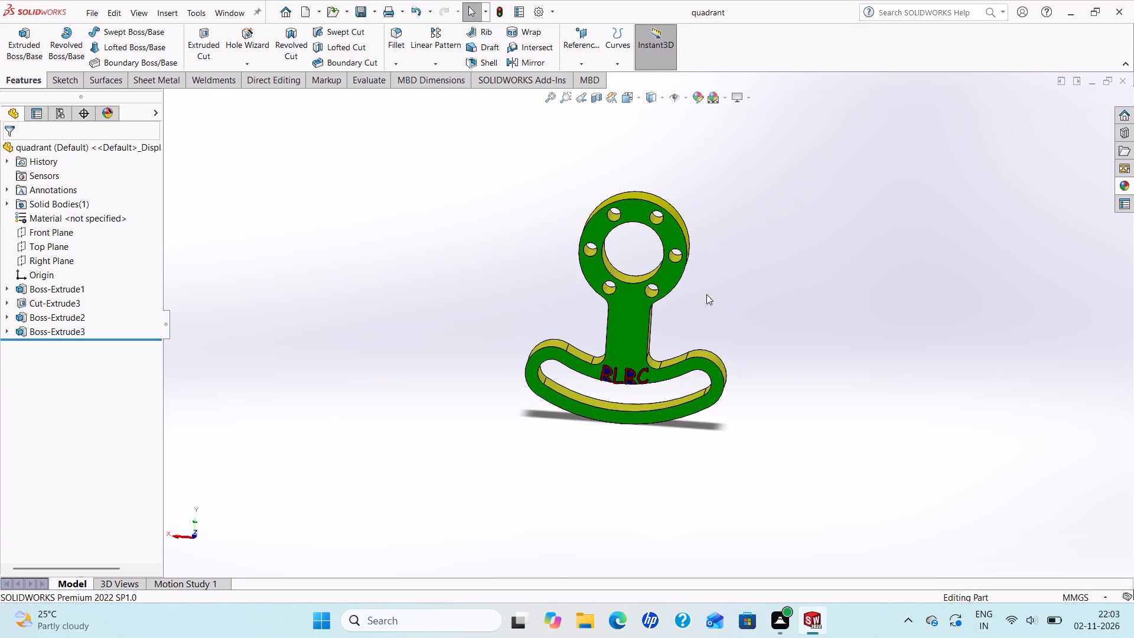
{"action": "scroll", "coordinate": [706, 294], "scroll_direction": "down", "scroll_amount": 1}
{"action": "key", "text": "ctrl+s"}
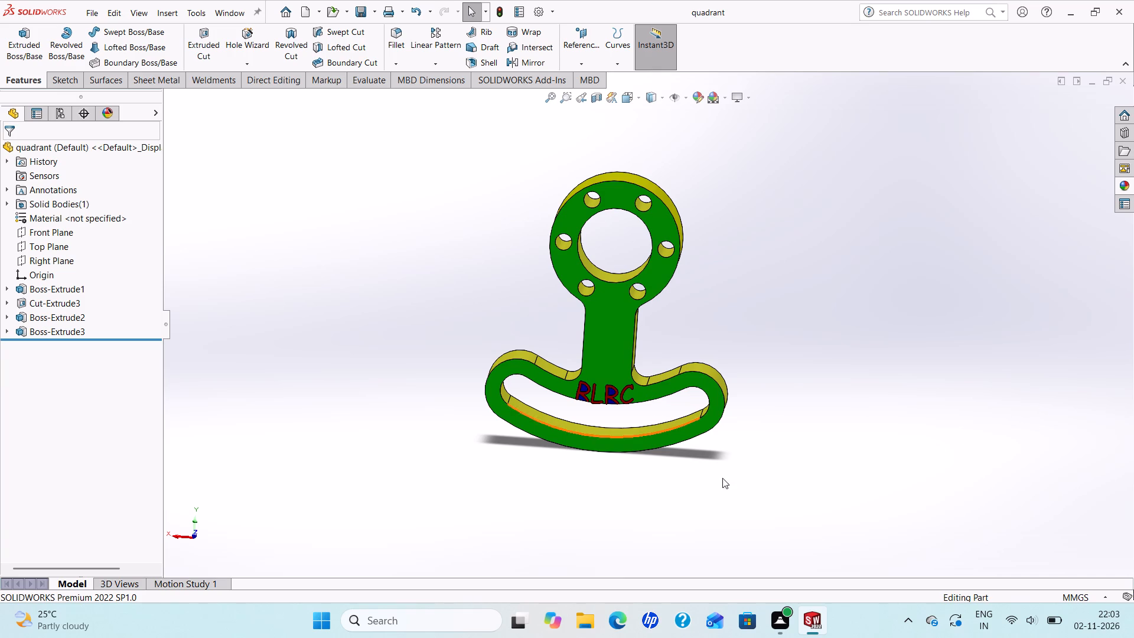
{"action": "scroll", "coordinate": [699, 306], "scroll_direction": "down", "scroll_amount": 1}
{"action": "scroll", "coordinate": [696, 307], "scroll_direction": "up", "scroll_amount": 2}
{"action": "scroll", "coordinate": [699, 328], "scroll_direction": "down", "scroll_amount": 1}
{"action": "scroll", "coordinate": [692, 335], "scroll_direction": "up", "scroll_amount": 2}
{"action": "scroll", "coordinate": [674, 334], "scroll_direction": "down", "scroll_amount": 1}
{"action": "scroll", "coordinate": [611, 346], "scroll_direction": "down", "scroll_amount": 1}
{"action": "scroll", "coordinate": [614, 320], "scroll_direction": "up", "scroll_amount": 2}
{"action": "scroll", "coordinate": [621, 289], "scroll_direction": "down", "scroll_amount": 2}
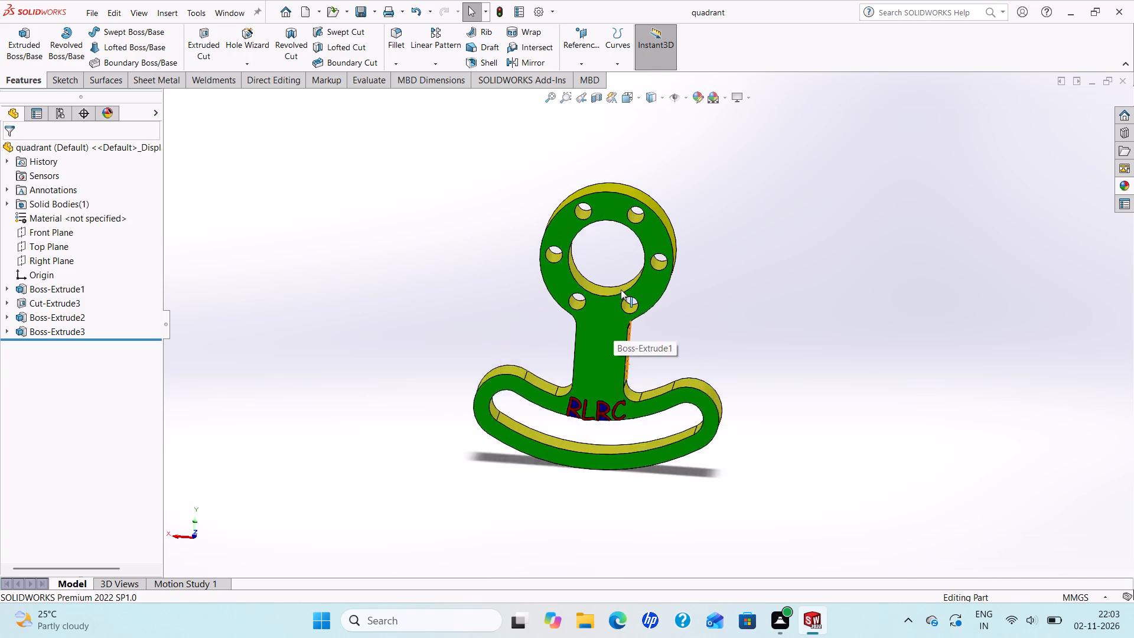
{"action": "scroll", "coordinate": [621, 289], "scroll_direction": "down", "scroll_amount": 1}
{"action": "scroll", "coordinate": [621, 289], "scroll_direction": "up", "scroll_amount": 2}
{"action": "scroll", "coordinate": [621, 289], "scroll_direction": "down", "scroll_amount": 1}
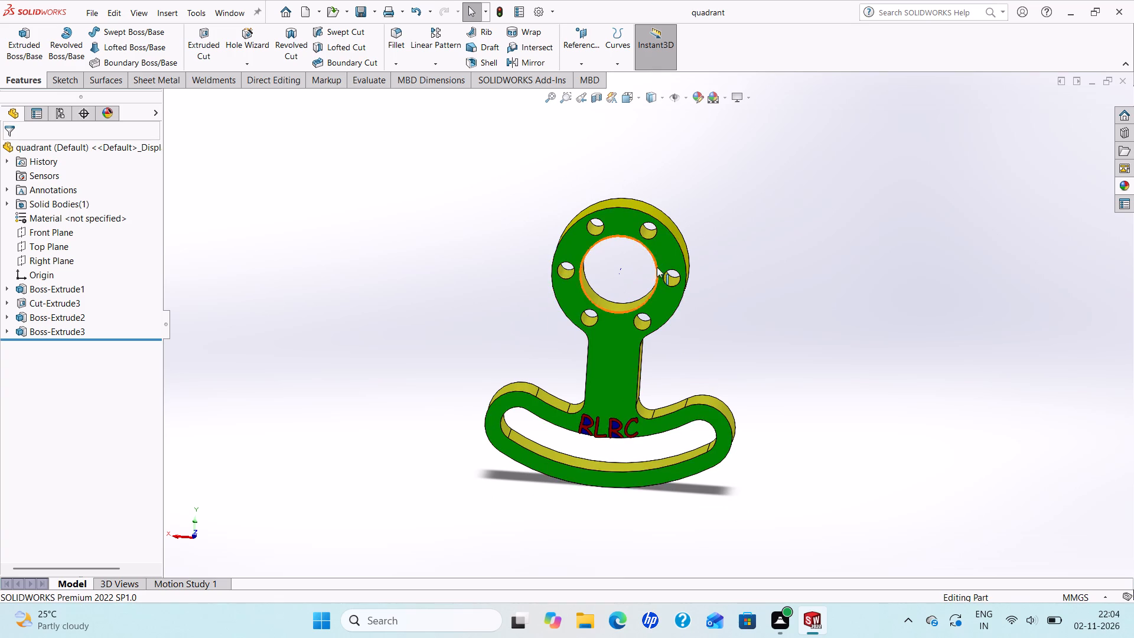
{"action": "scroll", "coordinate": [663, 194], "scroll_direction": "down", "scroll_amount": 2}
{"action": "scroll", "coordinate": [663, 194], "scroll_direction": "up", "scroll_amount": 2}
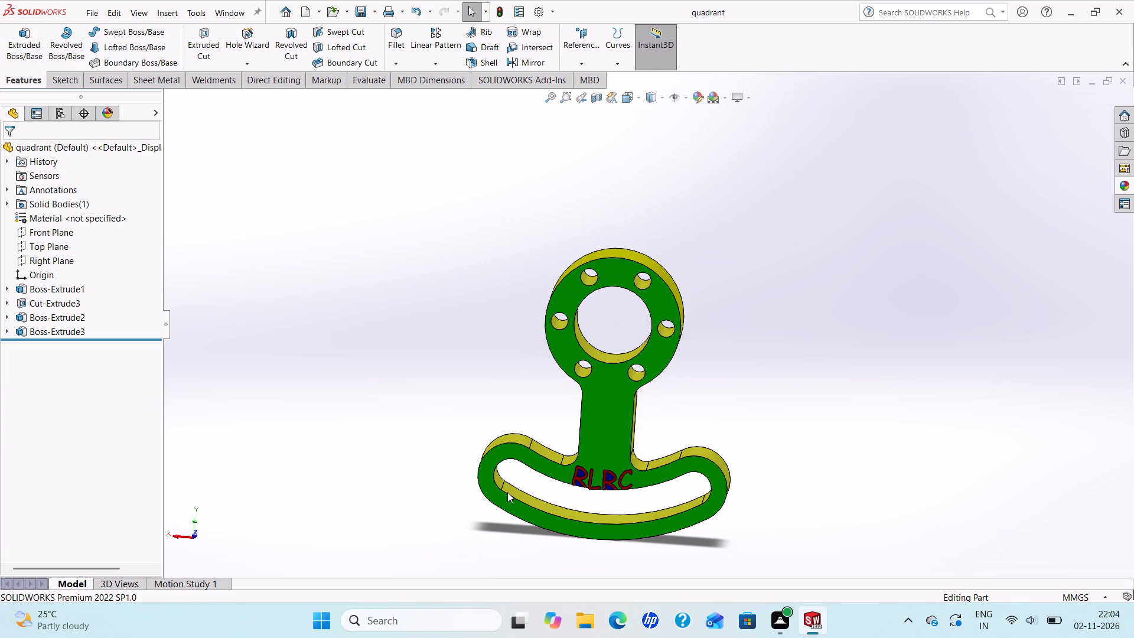
Apply the standard bright yellow to the whole quadrant part to recolour the remaining blue areas within the RLRC letters.
{"action": "scroll", "coordinate": [517, 456], "scroll_direction": "down", "scroll_amount": 1}
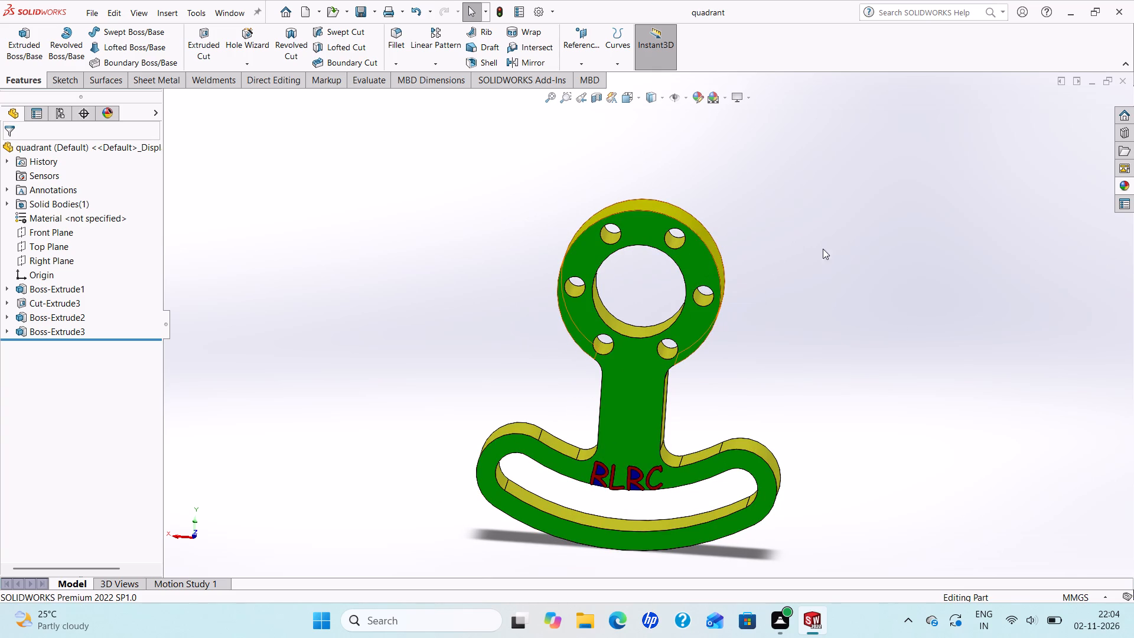
{"action": "scroll", "coordinate": [595, 467], "scroll_direction": "down", "scroll_amount": 2}
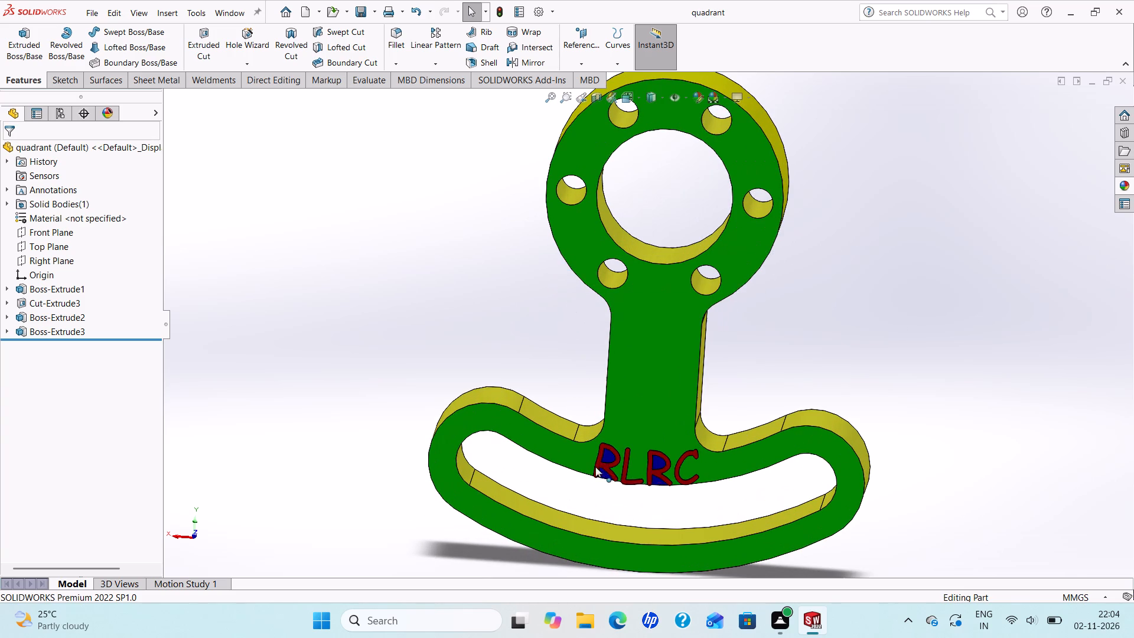
{"action": "middle_click_drag", "start_coordinate": [747, 428], "coordinate": [587, 384]}
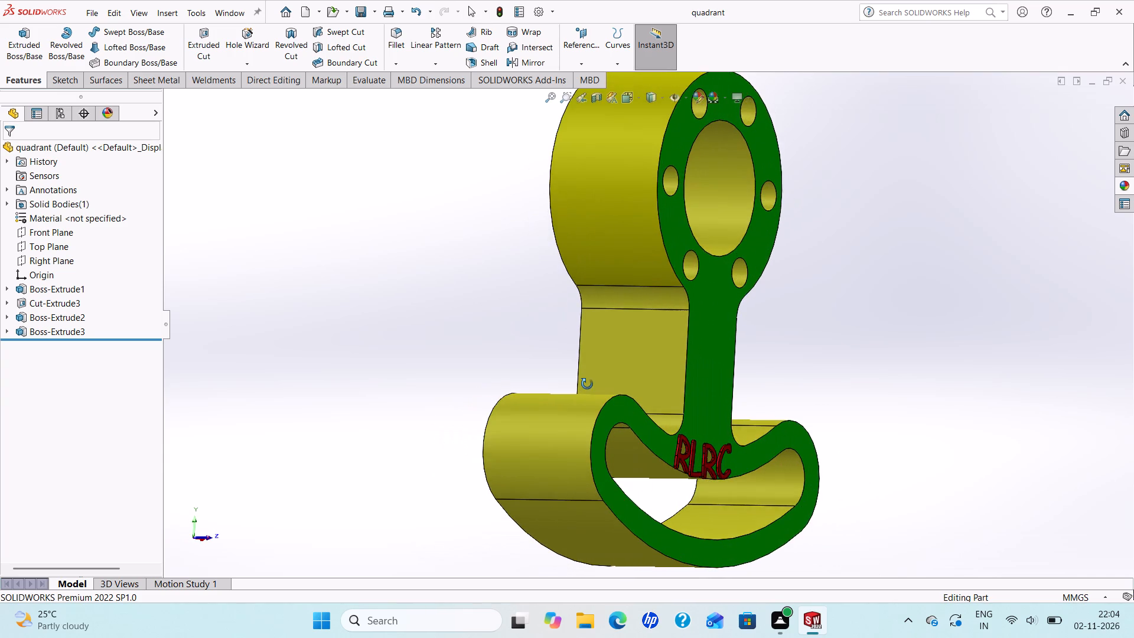
{"action": "middle_click_drag", "start_coordinate": [587, 384], "coordinate": [712, 408]}
{"action": "scroll", "coordinate": [712, 410], "scroll_direction": "up", "scroll_amount": 2}
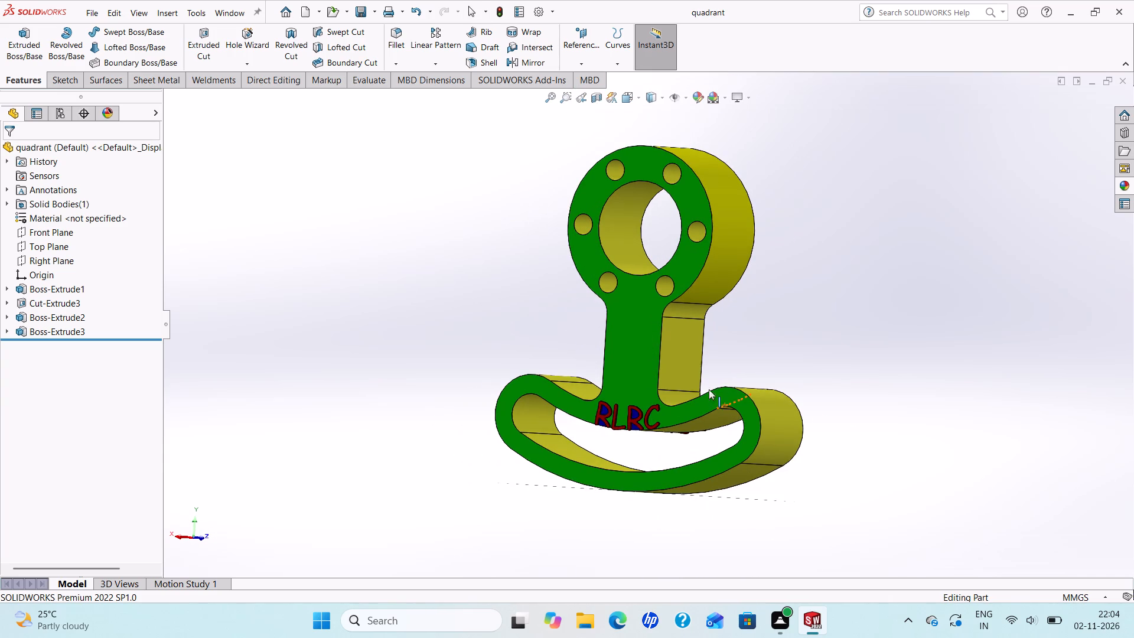
{"action": "left_click", "coordinate": [697, 98]}
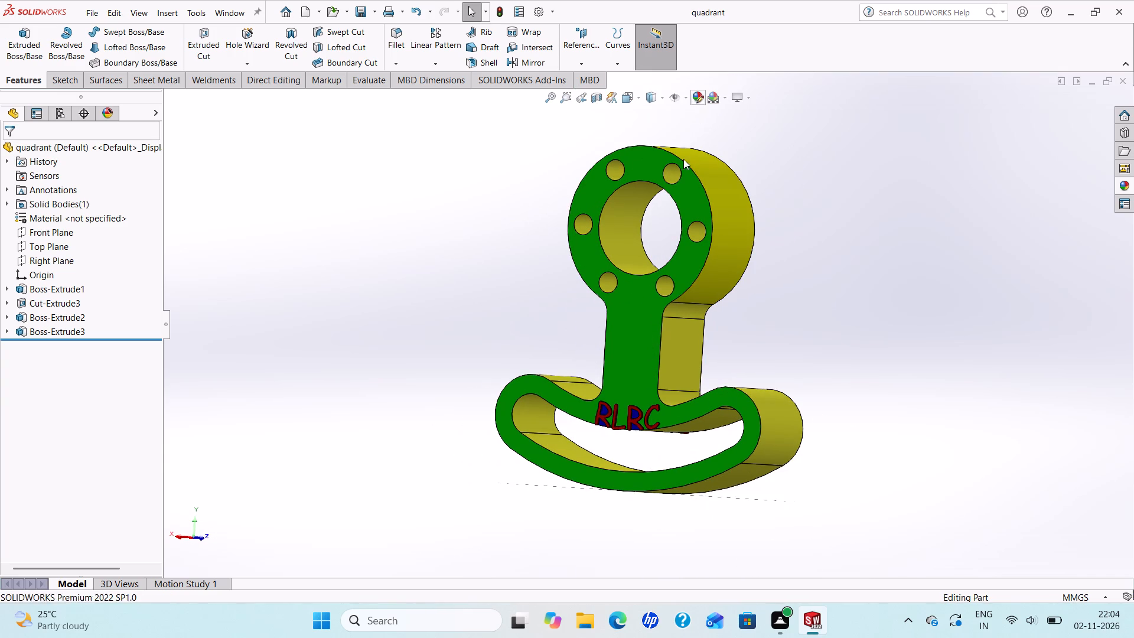
{"action": "scroll", "coordinate": [627, 447], "scroll_direction": "down", "scroll_amount": 3}
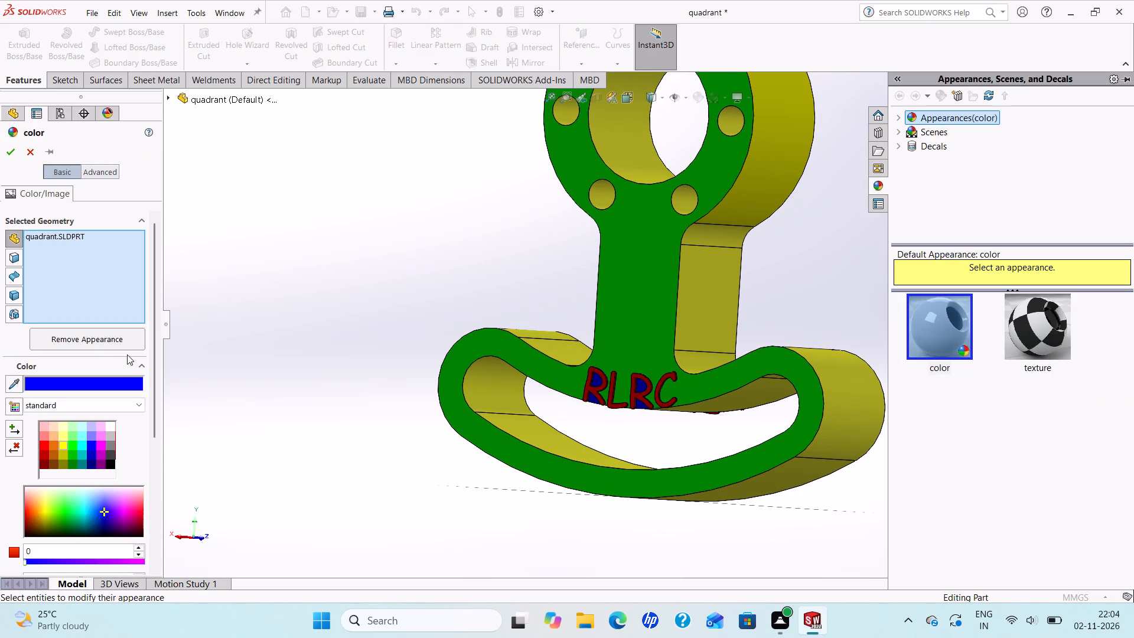
{"action": "scroll", "coordinate": [712, 367], "scroll_direction": "down", "scroll_amount": 3}
{"action": "left_click", "coordinate": [586, 425]}
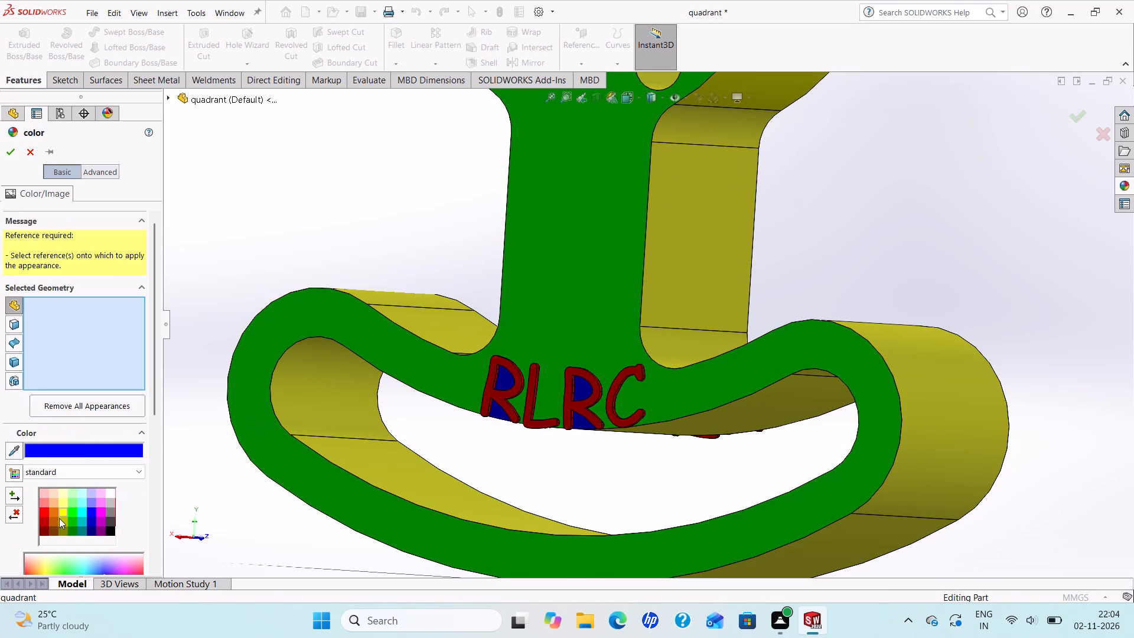
{"action": "left_click", "coordinate": [59, 512]}
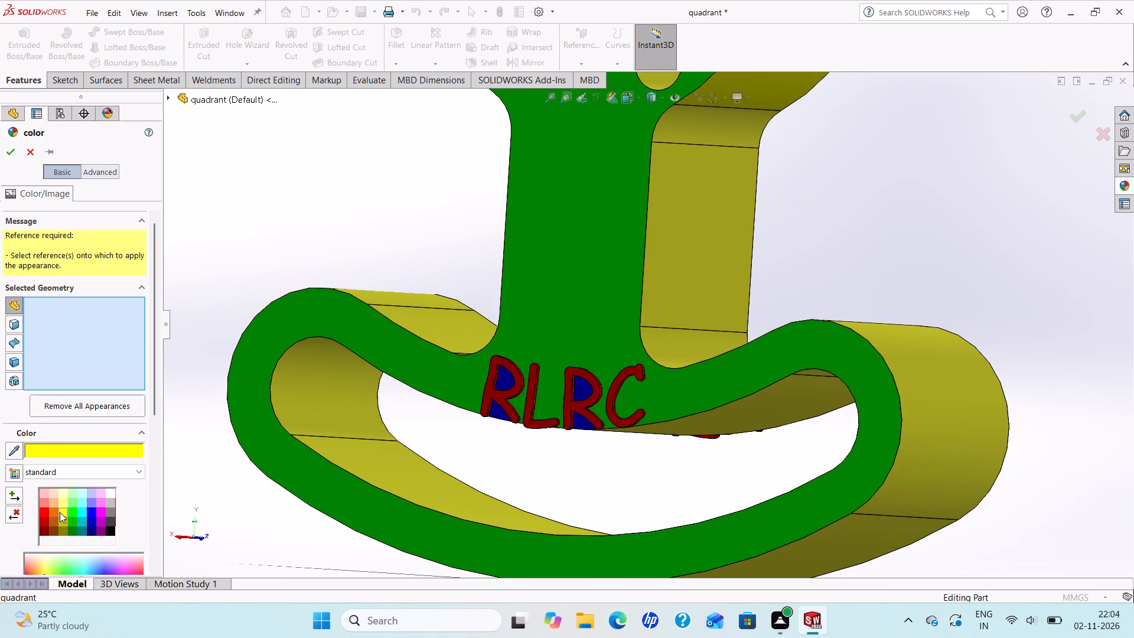
{"action": "left_click", "coordinate": [62, 509]}
{"action": "left_click", "coordinate": [579, 429]}
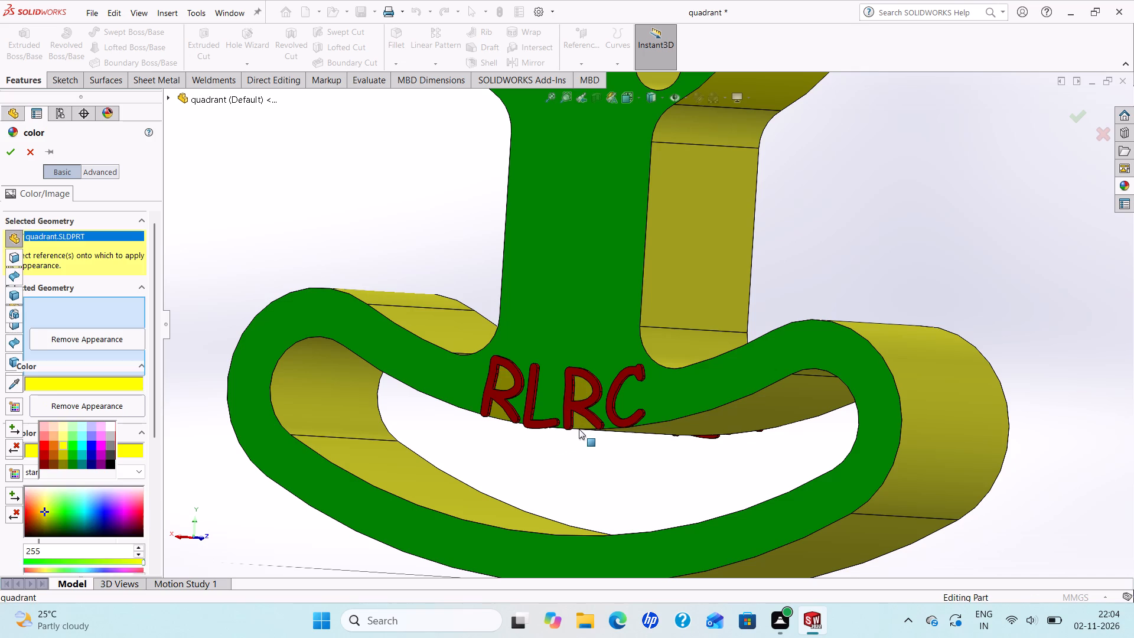
{"action": "left_click", "coordinate": [14, 156]}
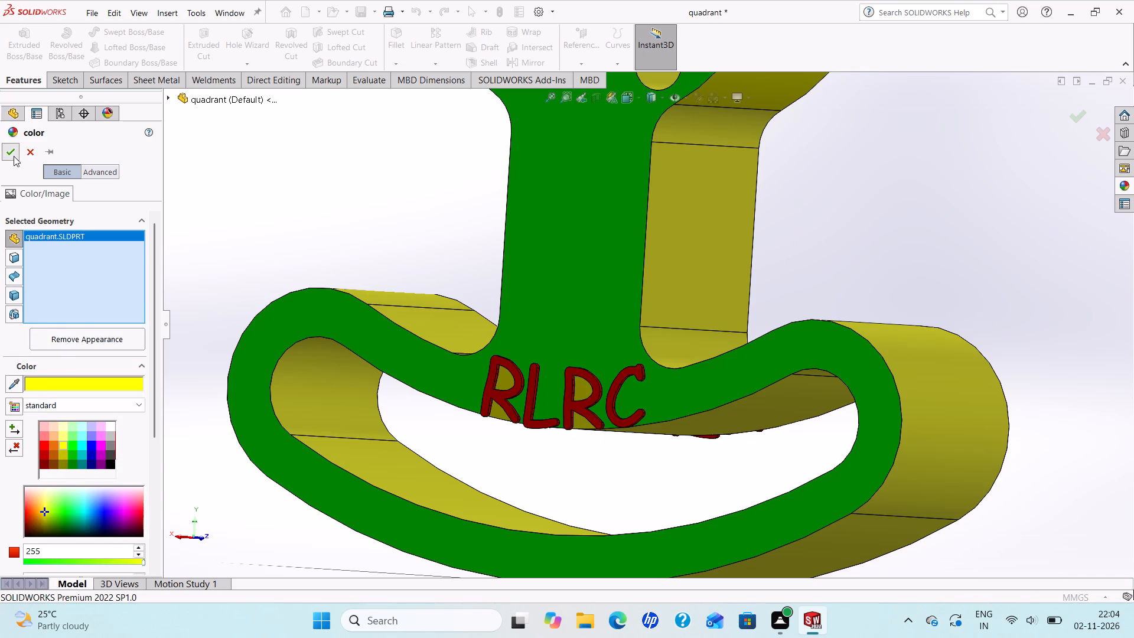
Examine the recoloured quadrant from several angles to check the RLRC text, flat faces and side faces.
{"action": "scroll", "coordinate": [495, 306], "scroll_direction": "up", "scroll_amount": 3}
{"action": "scroll", "coordinate": [579, 304], "scroll_direction": "up", "scroll_amount": 1}
{"action": "middle_click_drag", "start_coordinate": [579, 304], "coordinate": [387, 222]}
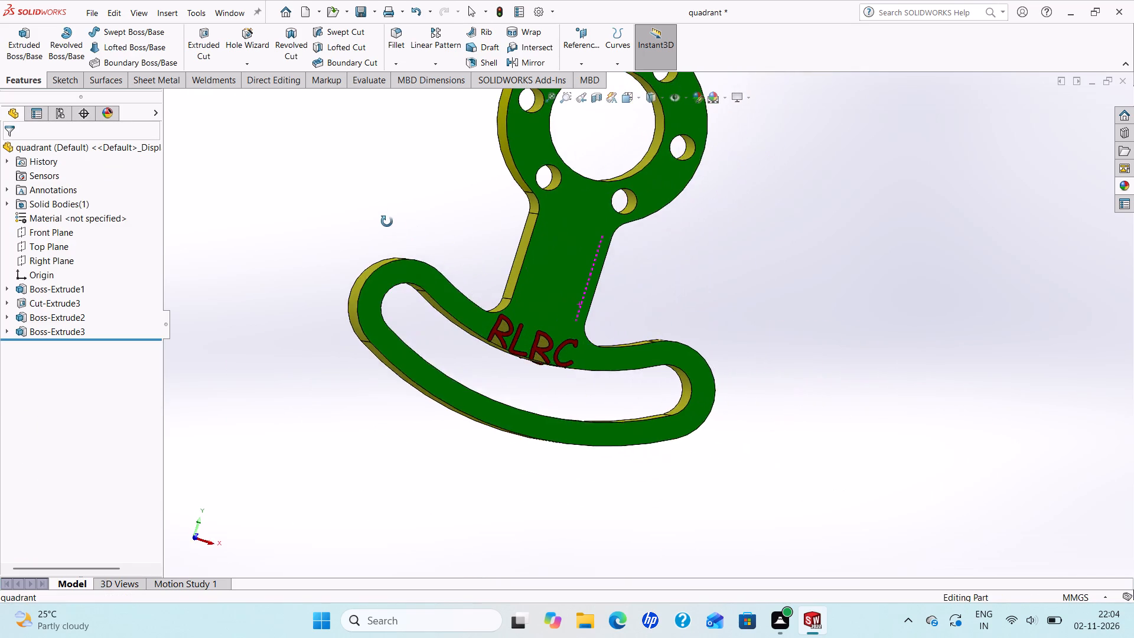
{"action": "middle_click_drag", "start_coordinate": [387, 222], "coordinate": [599, 419]}
{"action": "scroll", "coordinate": [599, 419], "scroll_direction": "up", "scroll_amount": 2}
{"action": "scroll", "coordinate": [592, 367], "scroll_direction": "down", "scroll_amount": 1}
{"action": "scroll", "coordinate": [591, 367], "scroll_direction": "up", "scroll_amount": 2}
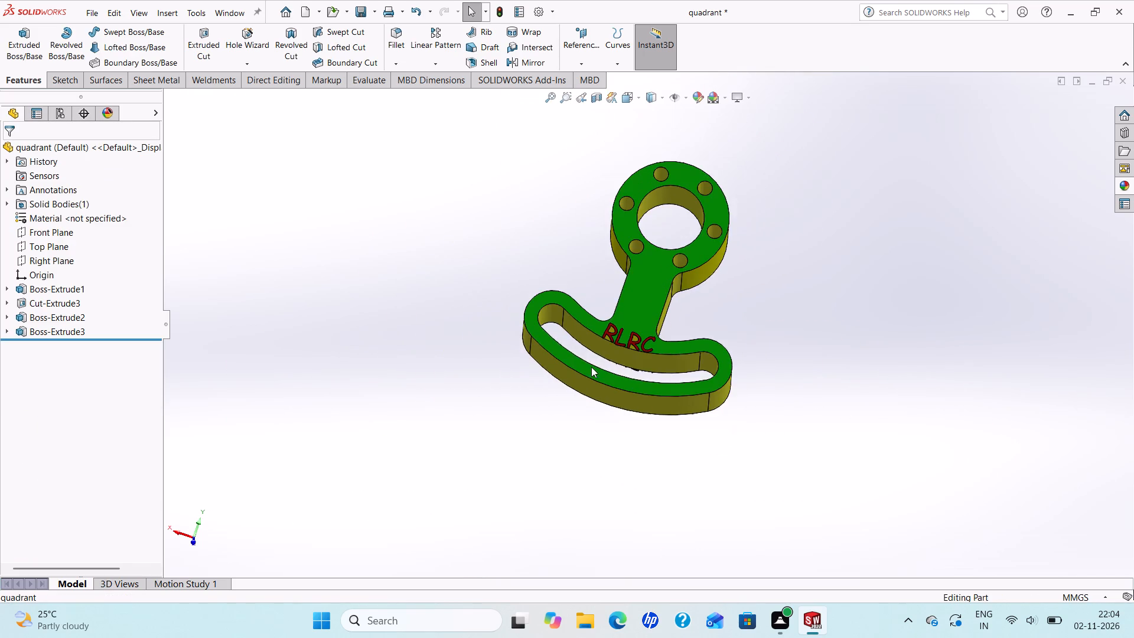
{"action": "scroll", "coordinate": [698, 217], "scroll_direction": "down", "scroll_amount": 2}
{"action": "scroll", "coordinate": [701, 210], "scroll_direction": "up", "scroll_amount": 2}
{"action": "scroll", "coordinate": [667, 252], "scroll_direction": "down", "scroll_amount": 2}
{"action": "middle_click_drag", "start_coordinate": [584, 333], "coordinate": [601, 442]}
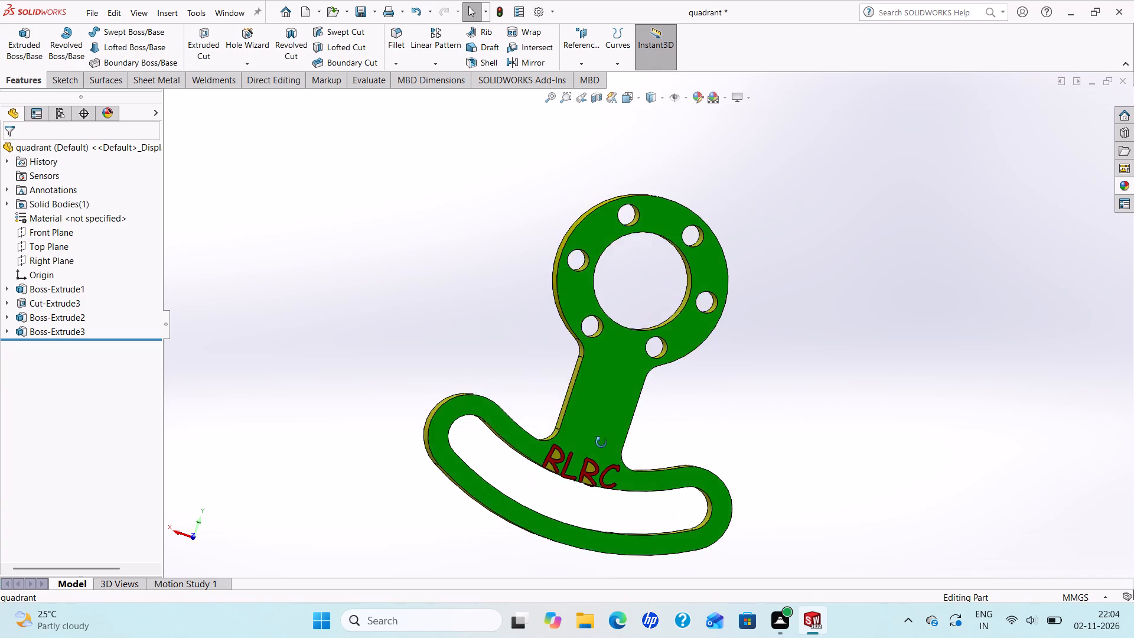
{"action": "middle_click_drag", "start_coordinate": [601, 442], "coordinate": [609, 470]}
{"action": "scroll", "coordinate": [610, 474], "scroll_direction": "up", "scroll_amount": 2}
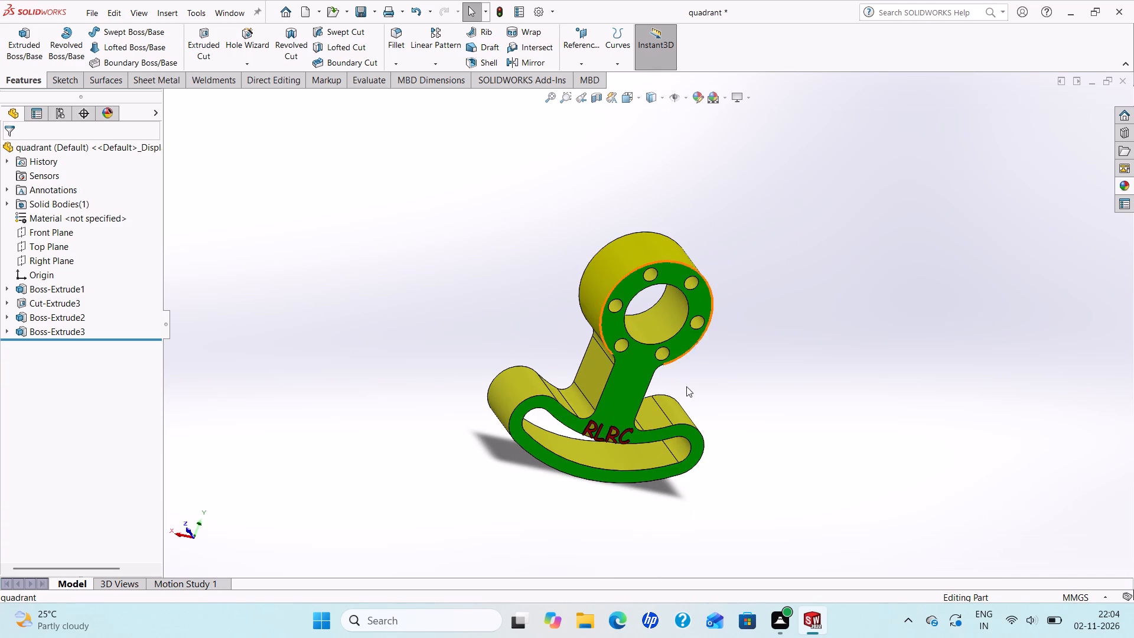
{"action": "middle_click_drag", "start_coordinate": [683, 377], "coordinate": [620, 304]}
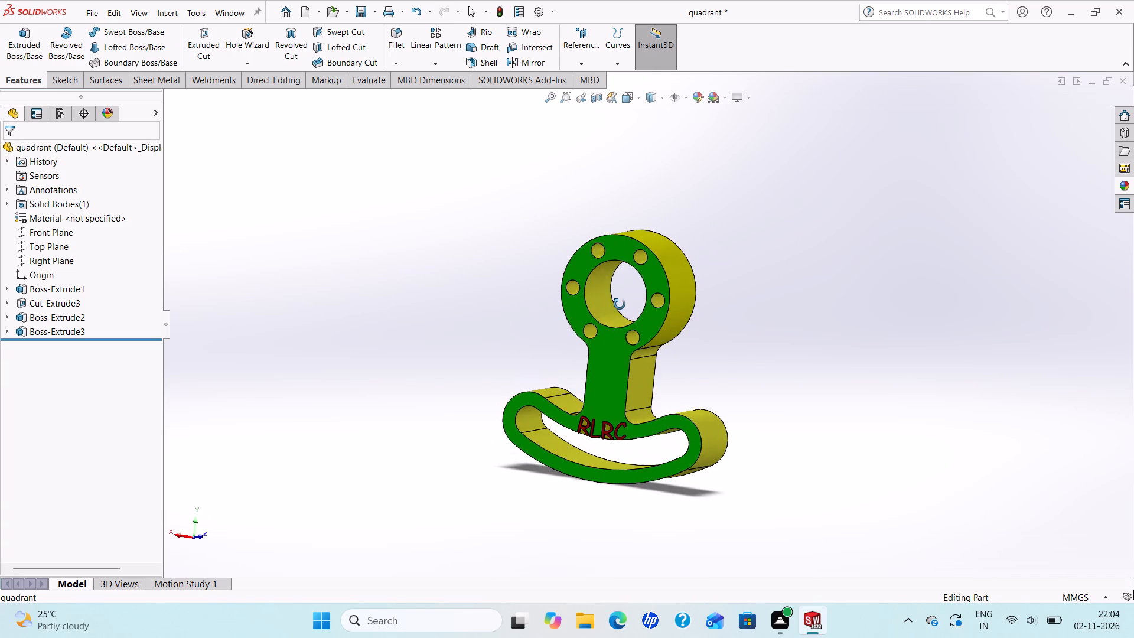
{"action": "middle_click_drag", "start_coordinate": [620, 304], "coordinate": [649, 273]}
{"action": "scroll", "coordinate": [656, 310], "scroll_direction": "up", "scroll_amount": 2}
{"action": "scroll", "coordinate": [657, 311], "scroll_direction": "down", "scroll_amount": 1}
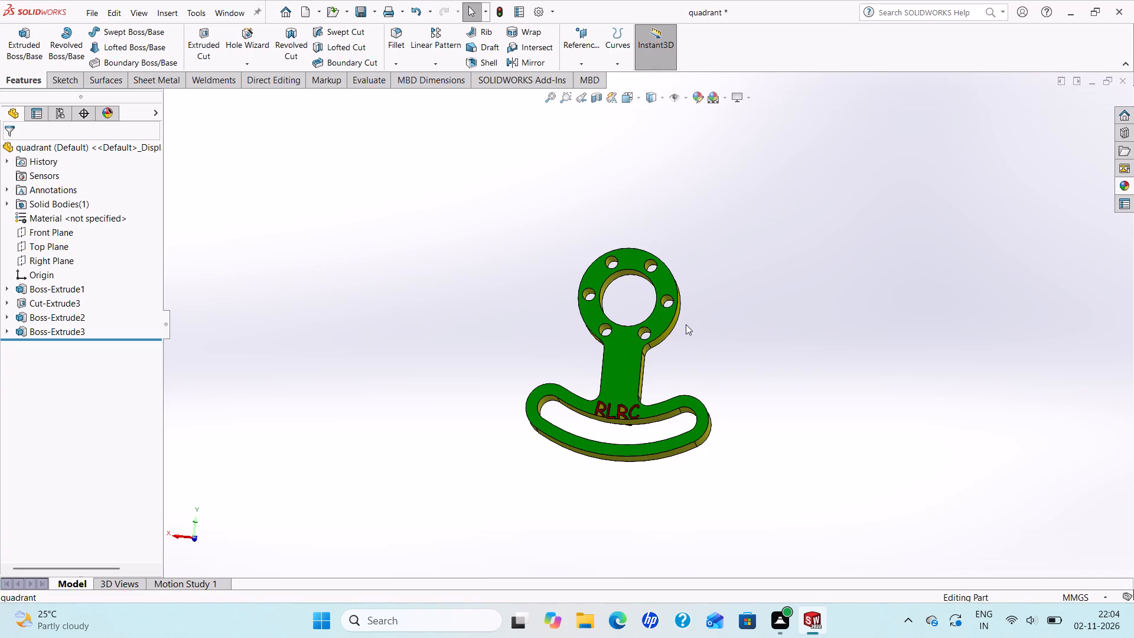
{"action": "scroll", "coordinate": [686, 325], "scroll_direction": "down", "scroll_amount": 1}
Save the quadrant part with its updated colours.
{"action": "key", "text": "ctrl+s"}
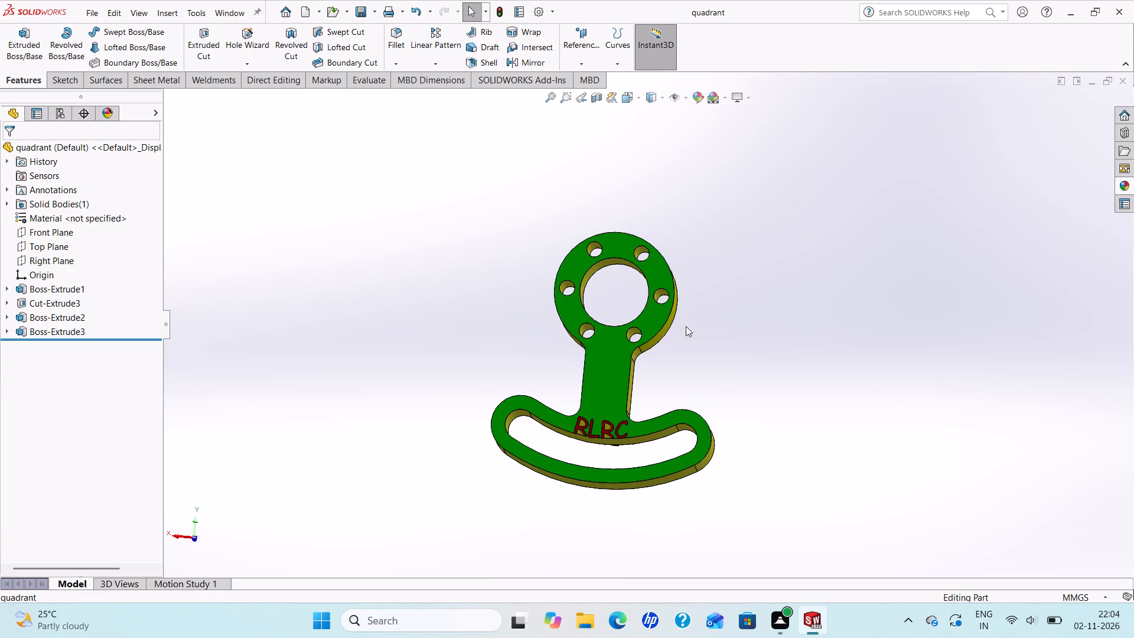
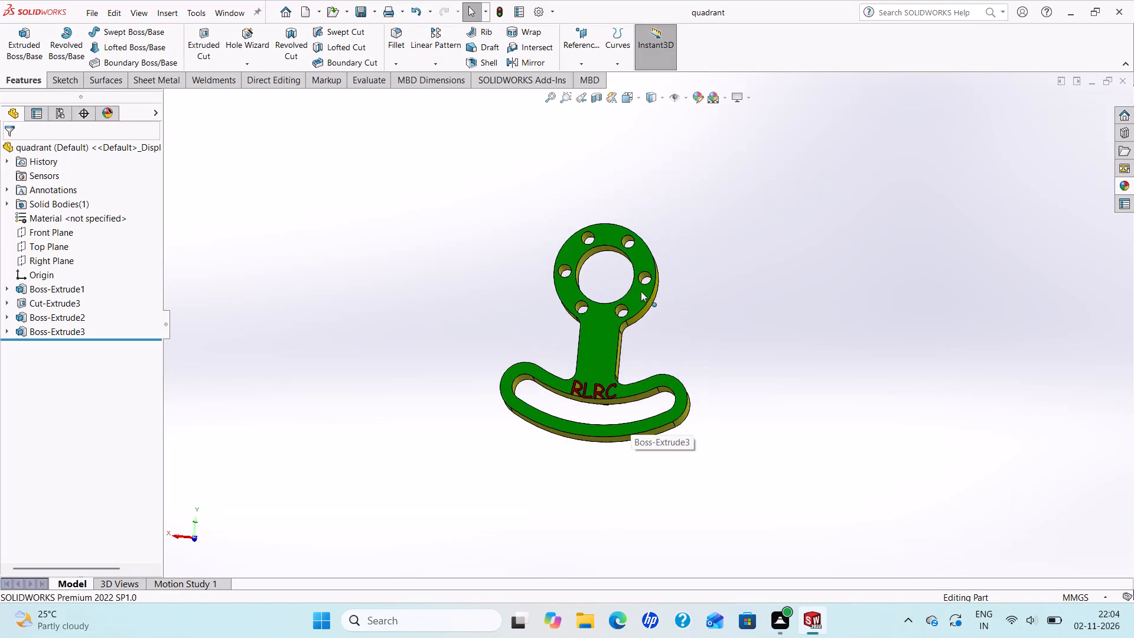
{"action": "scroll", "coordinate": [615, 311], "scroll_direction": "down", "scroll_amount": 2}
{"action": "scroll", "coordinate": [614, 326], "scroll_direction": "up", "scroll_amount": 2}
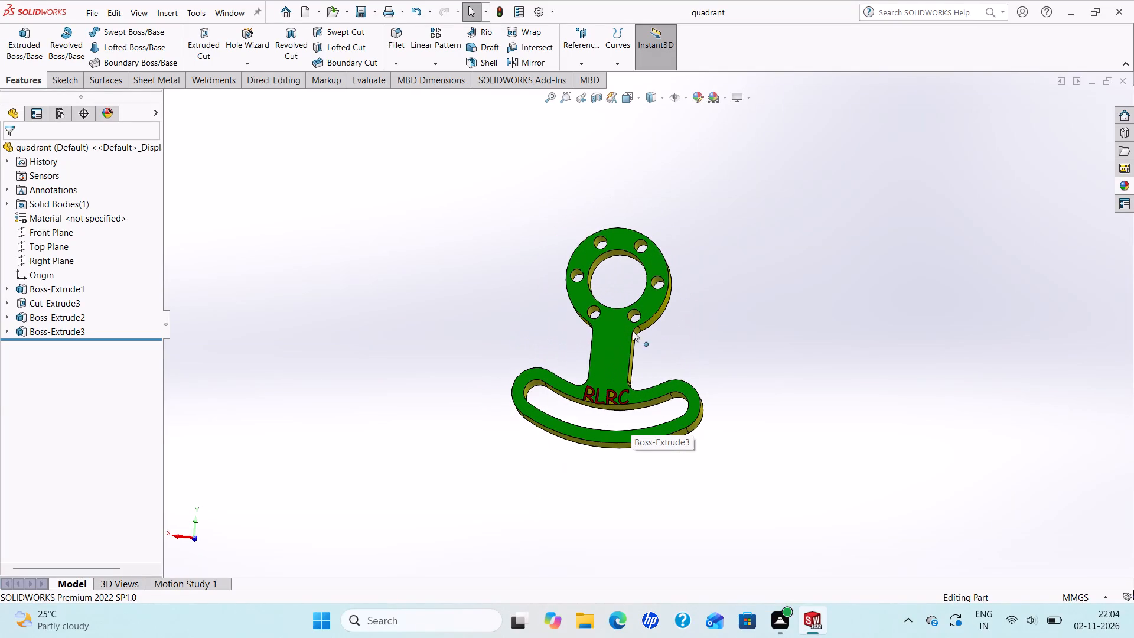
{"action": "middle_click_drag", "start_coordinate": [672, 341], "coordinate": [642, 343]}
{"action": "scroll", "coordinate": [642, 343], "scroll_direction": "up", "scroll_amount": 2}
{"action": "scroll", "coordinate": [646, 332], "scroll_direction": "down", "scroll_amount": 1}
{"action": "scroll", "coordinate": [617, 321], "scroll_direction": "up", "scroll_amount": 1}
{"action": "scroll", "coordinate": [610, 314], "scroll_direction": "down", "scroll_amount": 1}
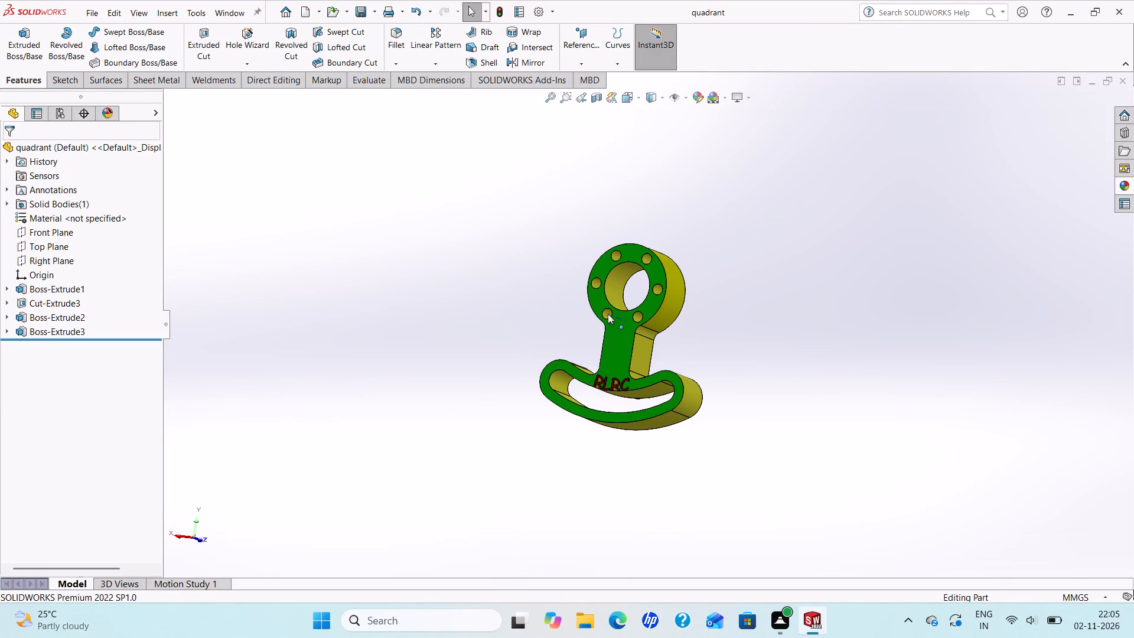
Save the finished quadrant part.
{"action": "key", "text": "ctrl+s"}
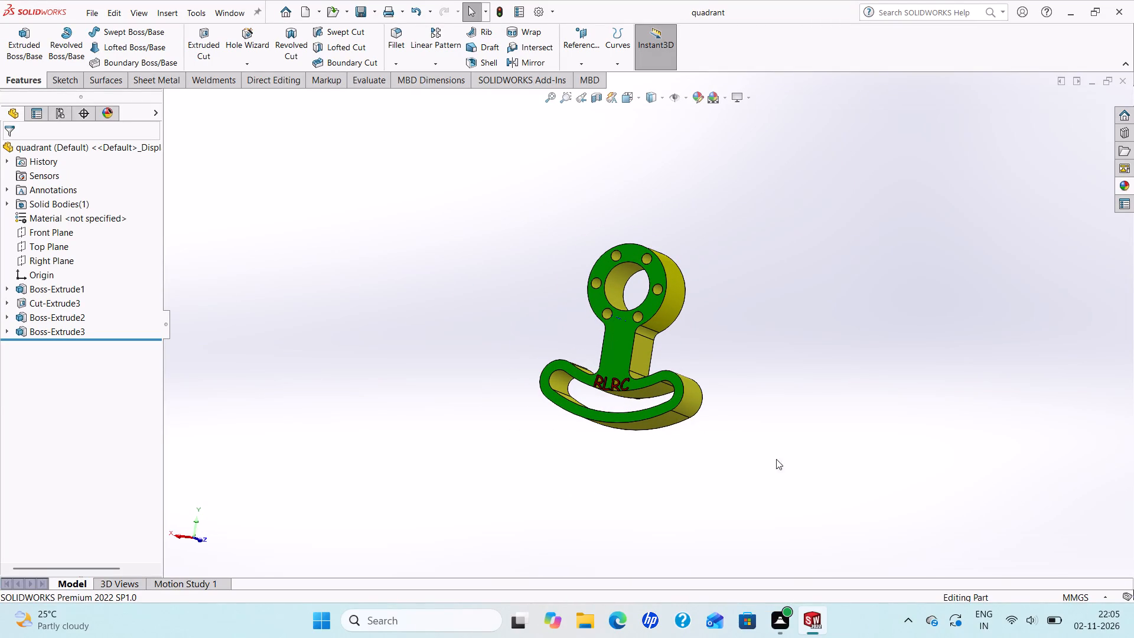
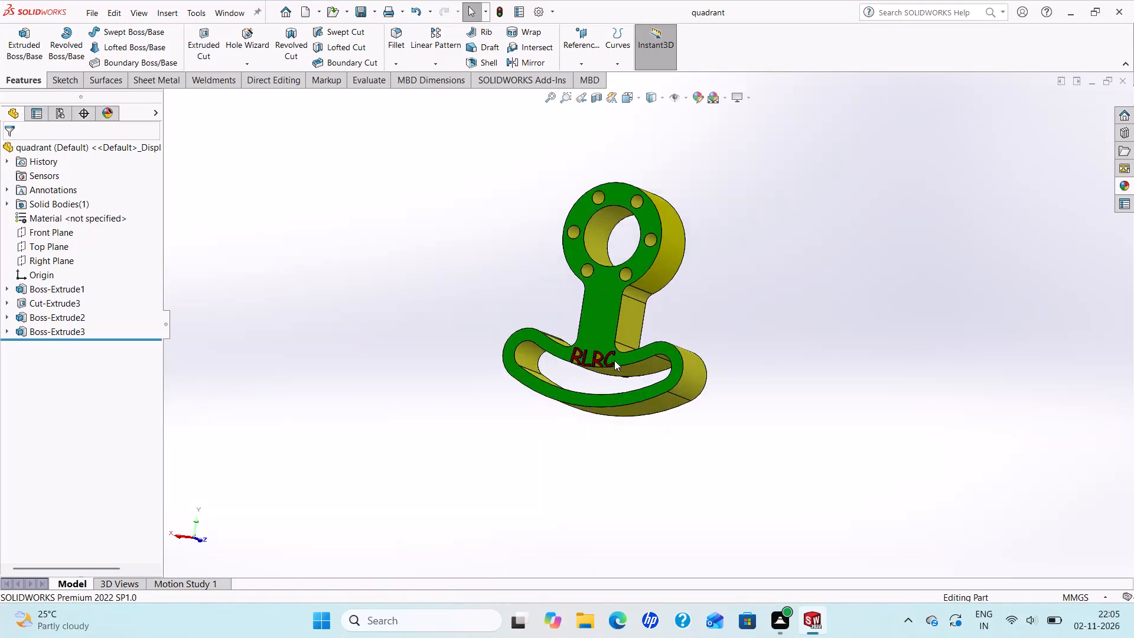
Examine the finished quadrant part from all sides, checking the coloured faces, bolt holes and raised RLRC text.
{"action": "scroll", "coordinate": [614, 360], "scroll_direction": "up", "scroll_amount": 4}
{"action": "scroll", "coordinate": [669, 326], "scroll_direction": "down", "scroll_amount": 5}
{"action": "middle_click_drag", "start_coordinate": [670, 324], "coordinate": [307, 205]}
{"action": "scroll", "coordinate": [443, 273], "scroll_direction": "up", "scroll_amount": 1}
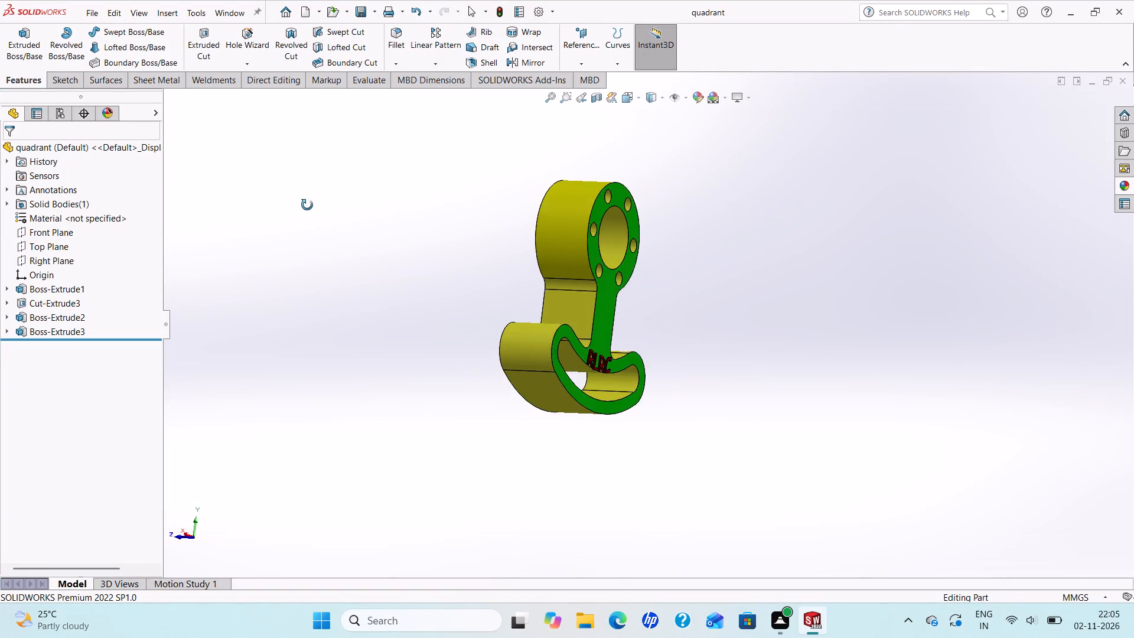
{"action": "middle_click_drag", "start_coordinate": [307, 205], "coordinate": [478, 319]}
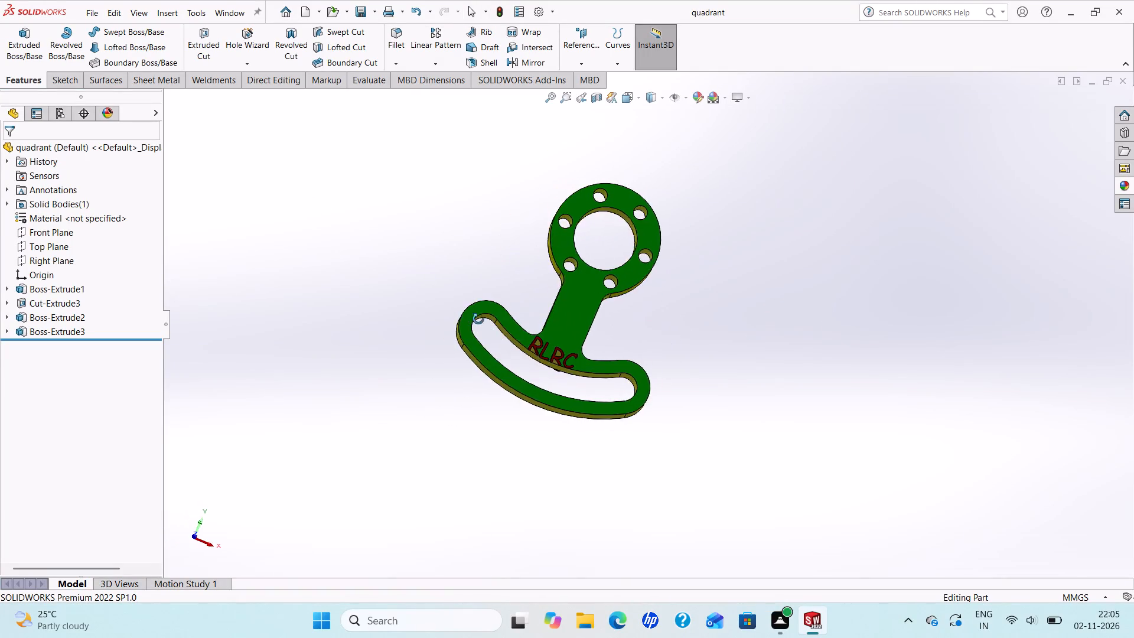
{"action": "middle_click_drag", "start_coordinate": [478, 319], "coordinate": [673, 338]}
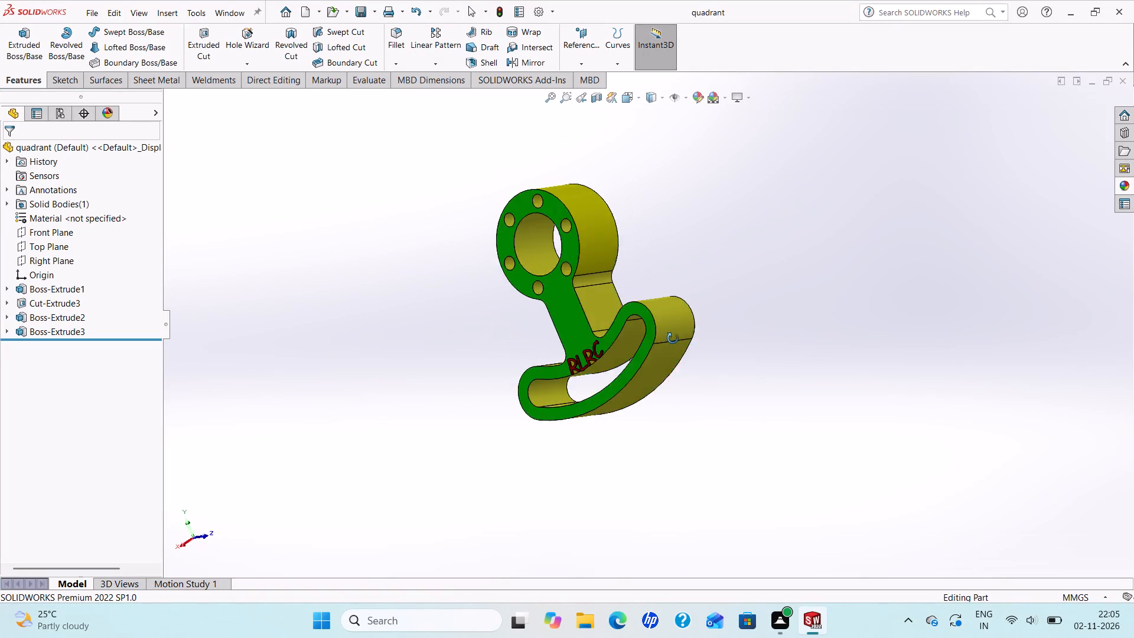
{"action": "middle_click_drag", "start_coordinate": [673, 338], "coordinate": [713, 418]}
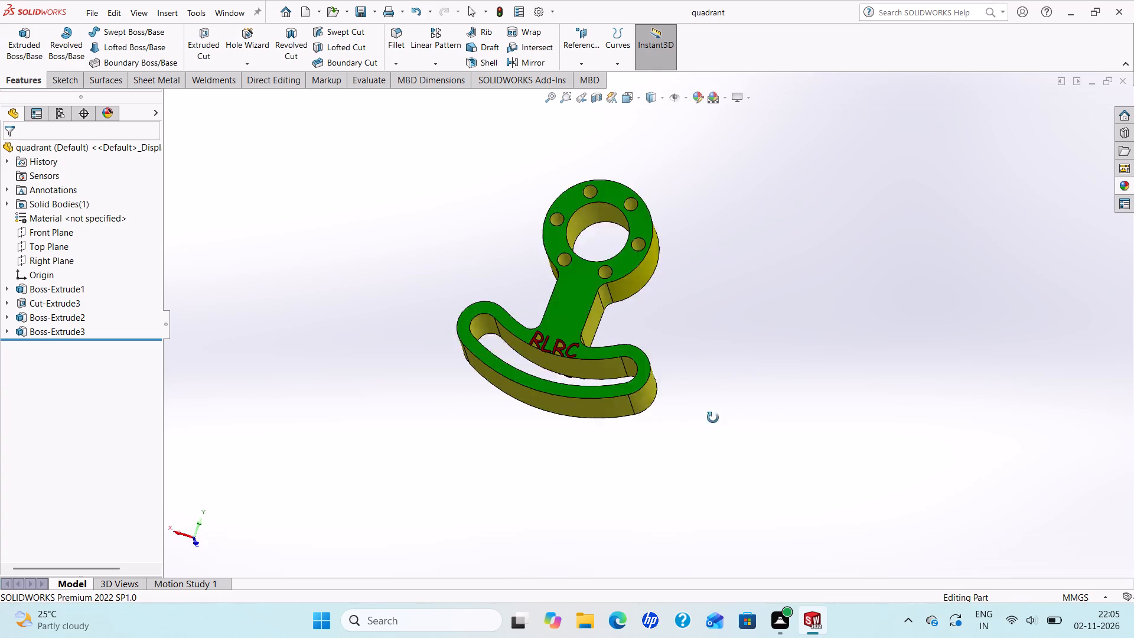
{"action": "middle_click_drag", "start_coordinate": [713, 418], "coordinate": [750, 201]}
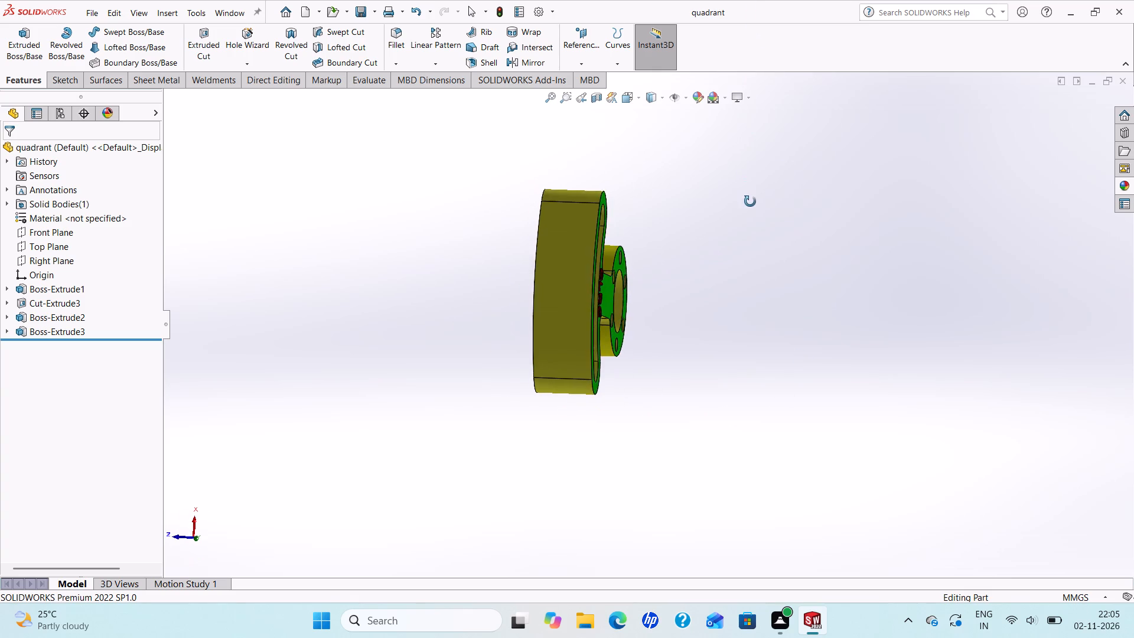
{"action": "middle_click_drag", "start_coordinate": [750, 201], "coordinate": [768, 198]}
{"action": "scroll", "coordinate": [741, 243], "scroll_direction": "down", "scroll_amount": 1}
{"action": "scroll", "coordinate": [610, 298], "scroll_direction": "up", "scroll_amount": 1}
{"action": "middle_click_drag", "start_coordinate": [608, 298], "coordinate": [574, 235]}
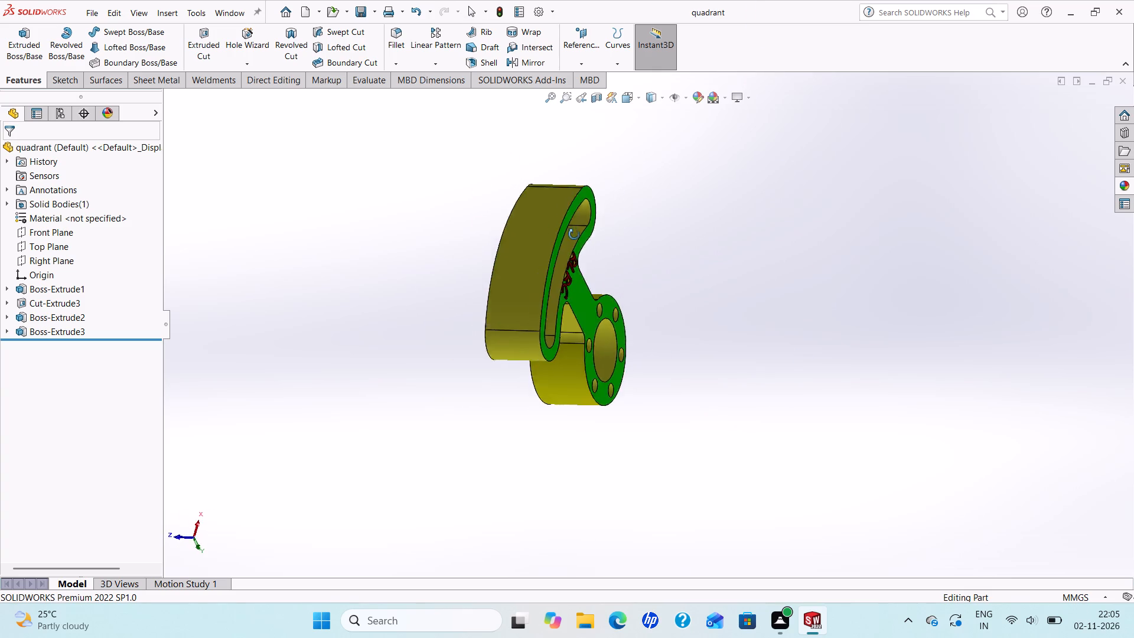
{"action": "middle_click_drag", "start_coordinate": [574, 235], "coordinate": [423, 364]}
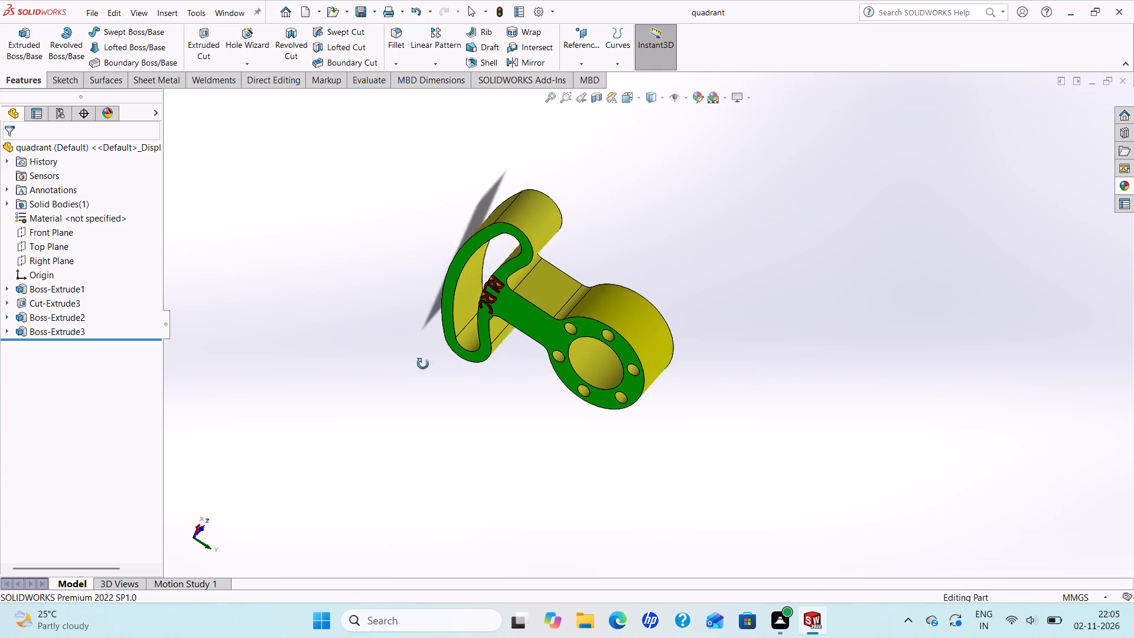
{"action": "middle_click_drag", "start_coordinate": [423, 364], "coordinate": [305, 114]}
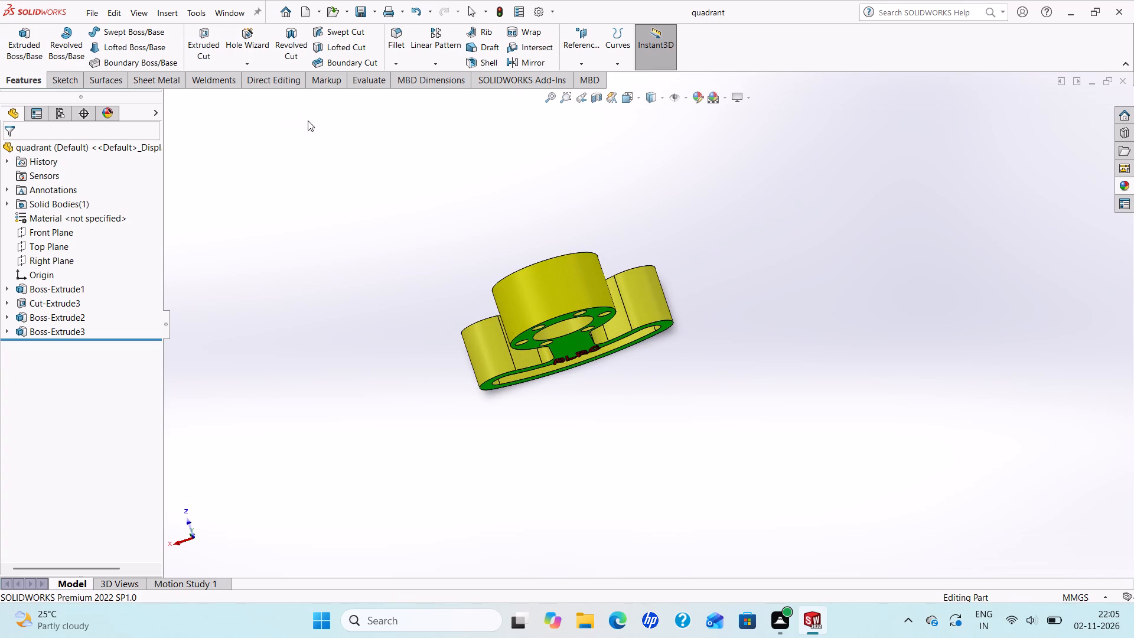
{"action": "middle_click_drag", "start_coordinate": [549, 379], "coordinate": [527, 217]}
{"action": "scroll", "coordinate": [661, 327], "scroll_direction": "down", "scroll_amount": 1}
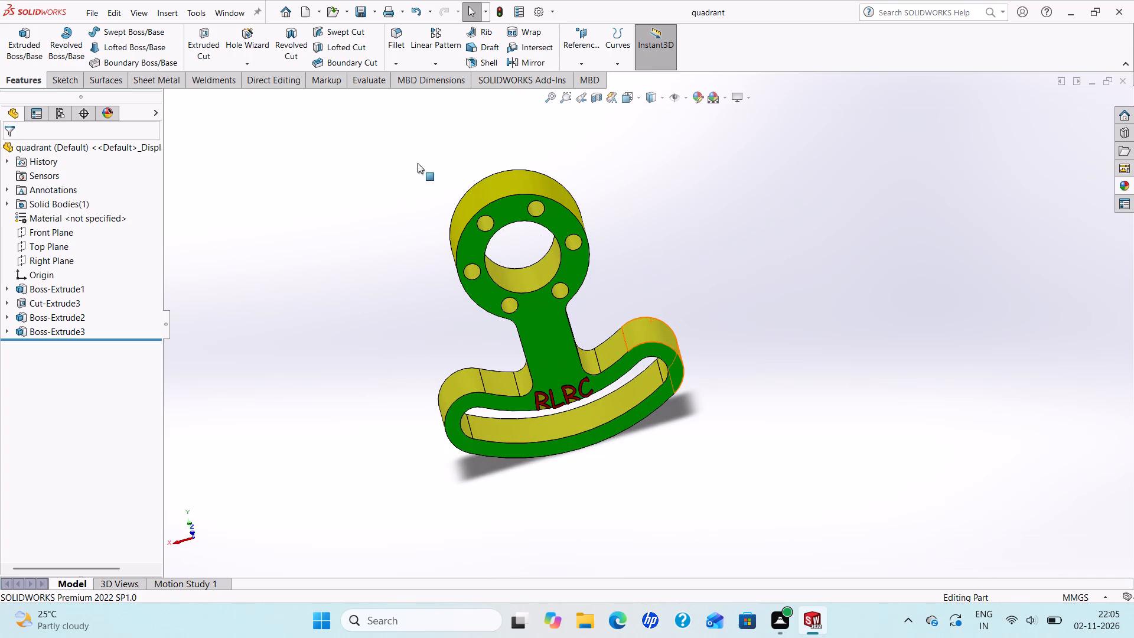
Create a new drawing document using the standard A3 (ISO) sheet format.
{"action": "left_click", "coordinate": [302, 9]}
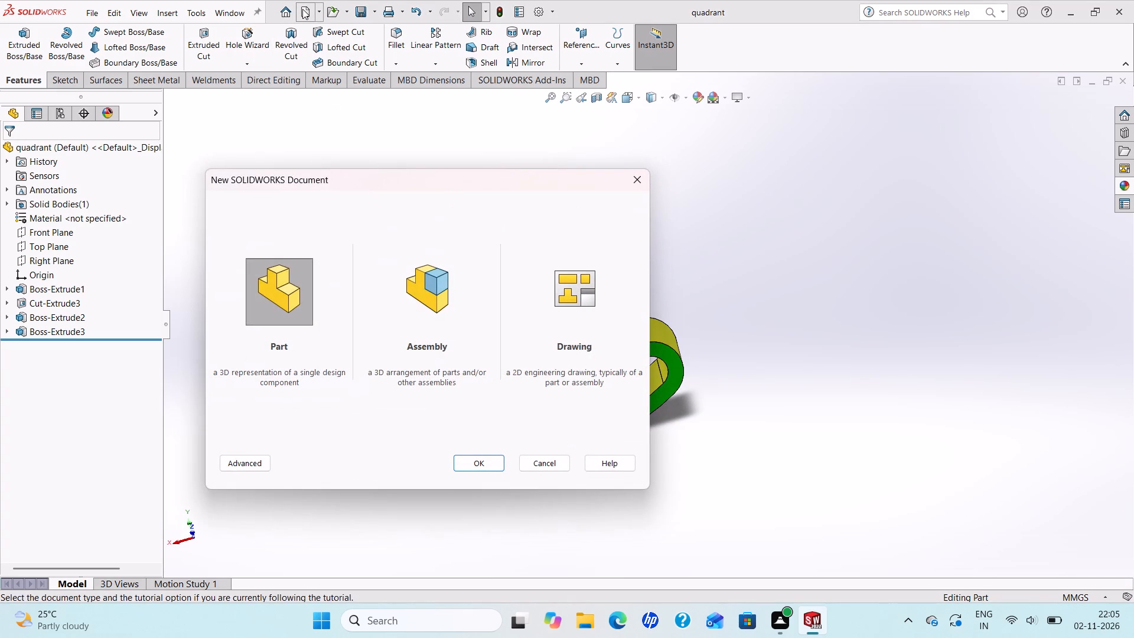
{"action": "left_click", "coordinate": [589, 294]}
{"action": "left_click", "coordinate": [469, 466]}
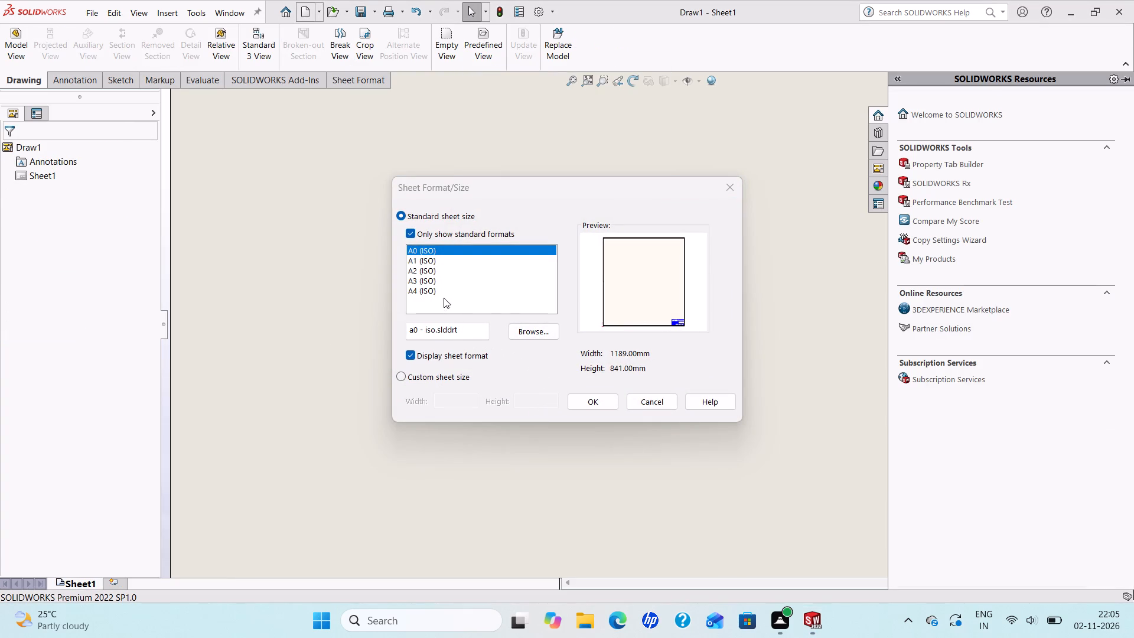
{"action": "left_click", "coordinate": [416, 284]}
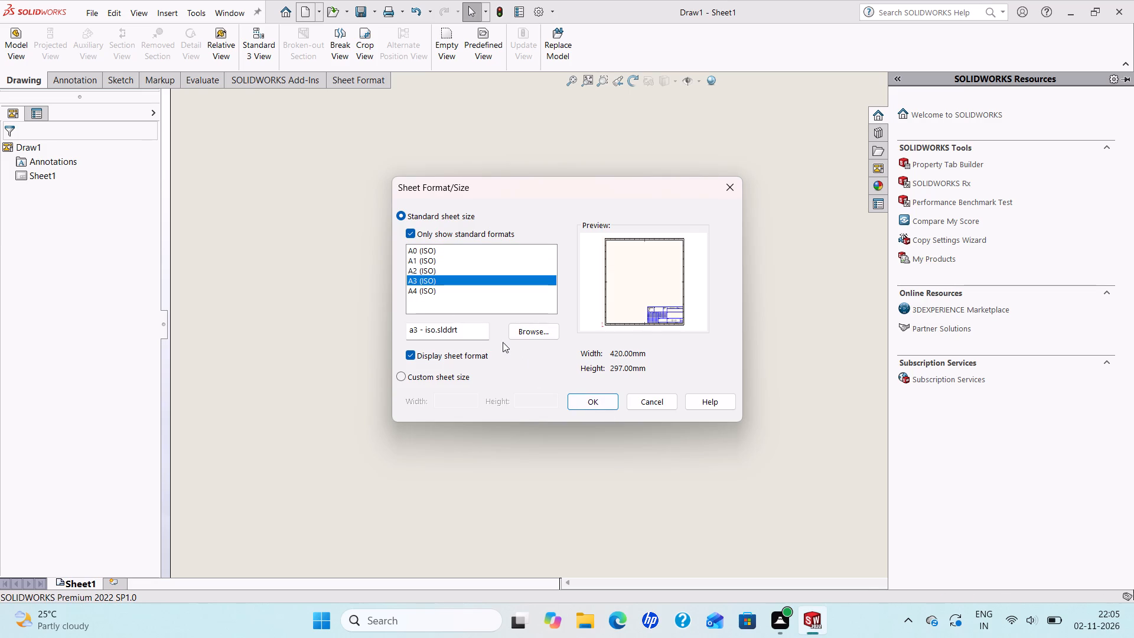
{"action": "left_click", "coordinate": [415, 288]}
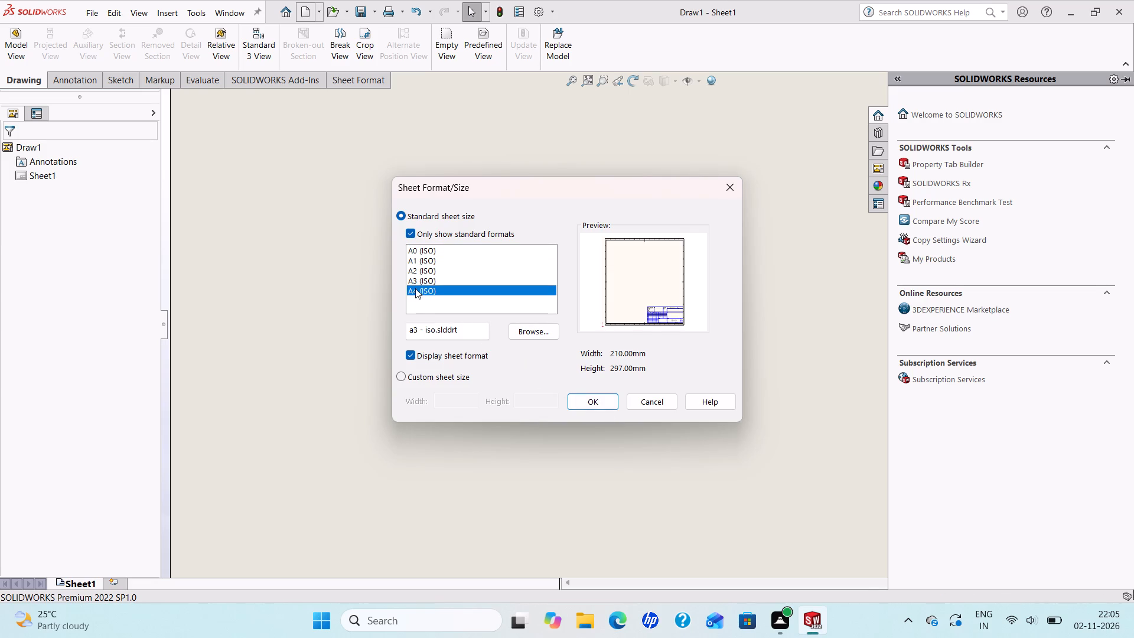
{"action": "left_click", "coordinate": [420, 281]}
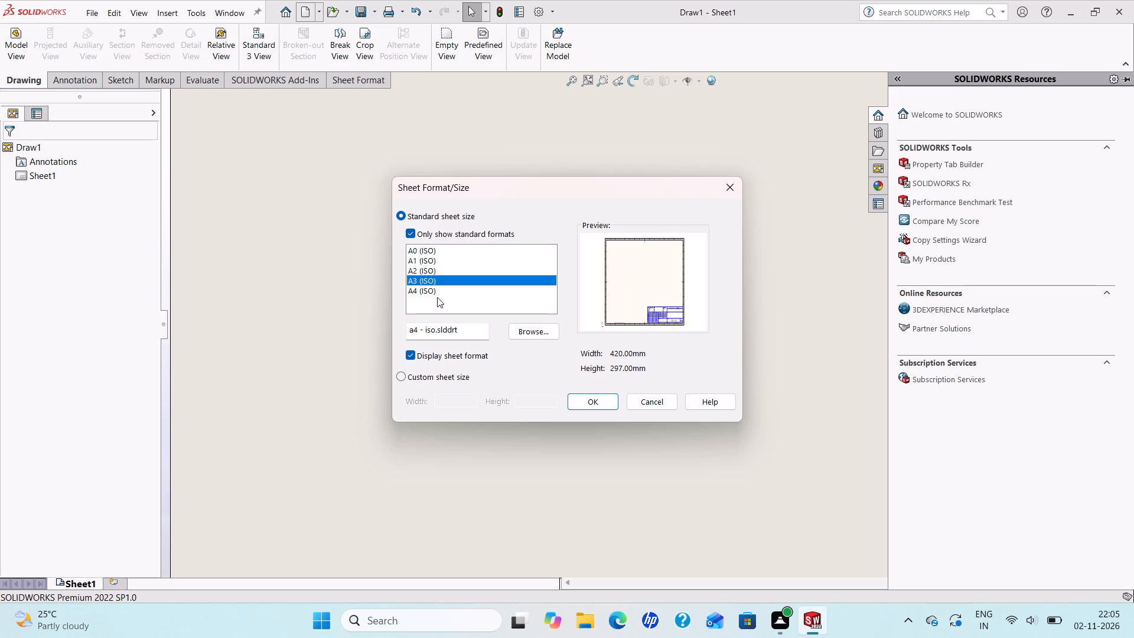
{"action": "left_click", "coordinate": [591, 402]}
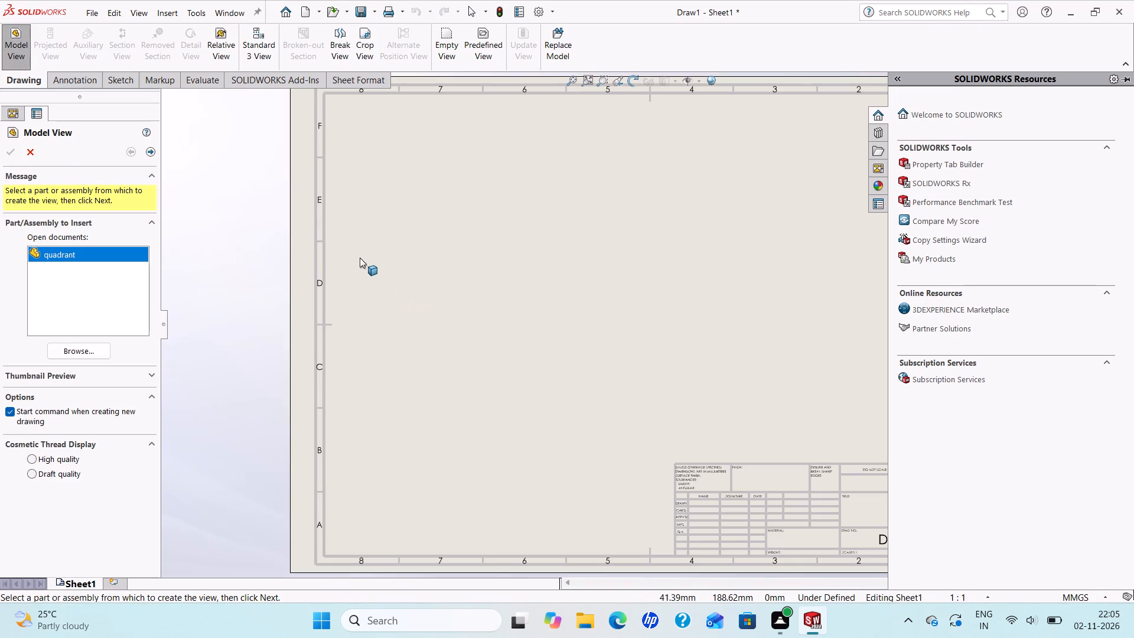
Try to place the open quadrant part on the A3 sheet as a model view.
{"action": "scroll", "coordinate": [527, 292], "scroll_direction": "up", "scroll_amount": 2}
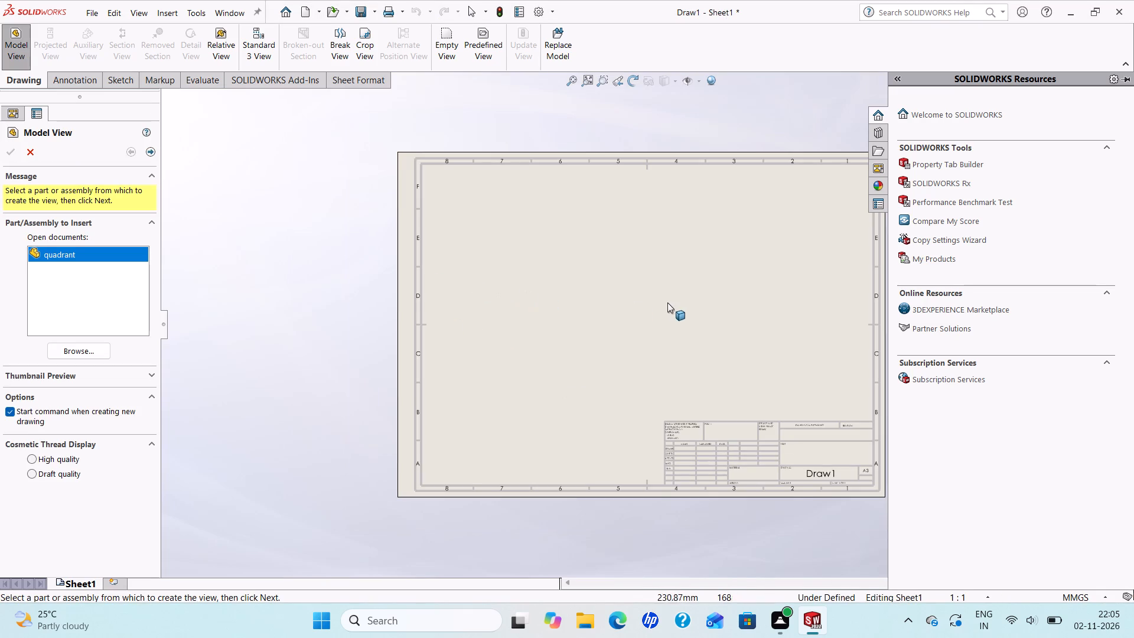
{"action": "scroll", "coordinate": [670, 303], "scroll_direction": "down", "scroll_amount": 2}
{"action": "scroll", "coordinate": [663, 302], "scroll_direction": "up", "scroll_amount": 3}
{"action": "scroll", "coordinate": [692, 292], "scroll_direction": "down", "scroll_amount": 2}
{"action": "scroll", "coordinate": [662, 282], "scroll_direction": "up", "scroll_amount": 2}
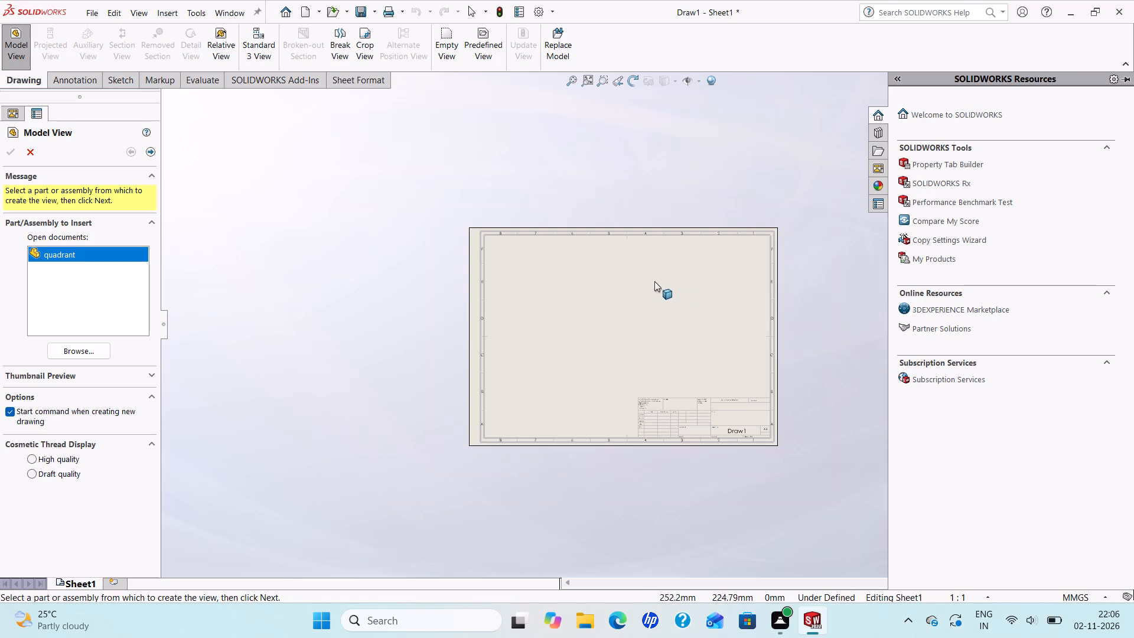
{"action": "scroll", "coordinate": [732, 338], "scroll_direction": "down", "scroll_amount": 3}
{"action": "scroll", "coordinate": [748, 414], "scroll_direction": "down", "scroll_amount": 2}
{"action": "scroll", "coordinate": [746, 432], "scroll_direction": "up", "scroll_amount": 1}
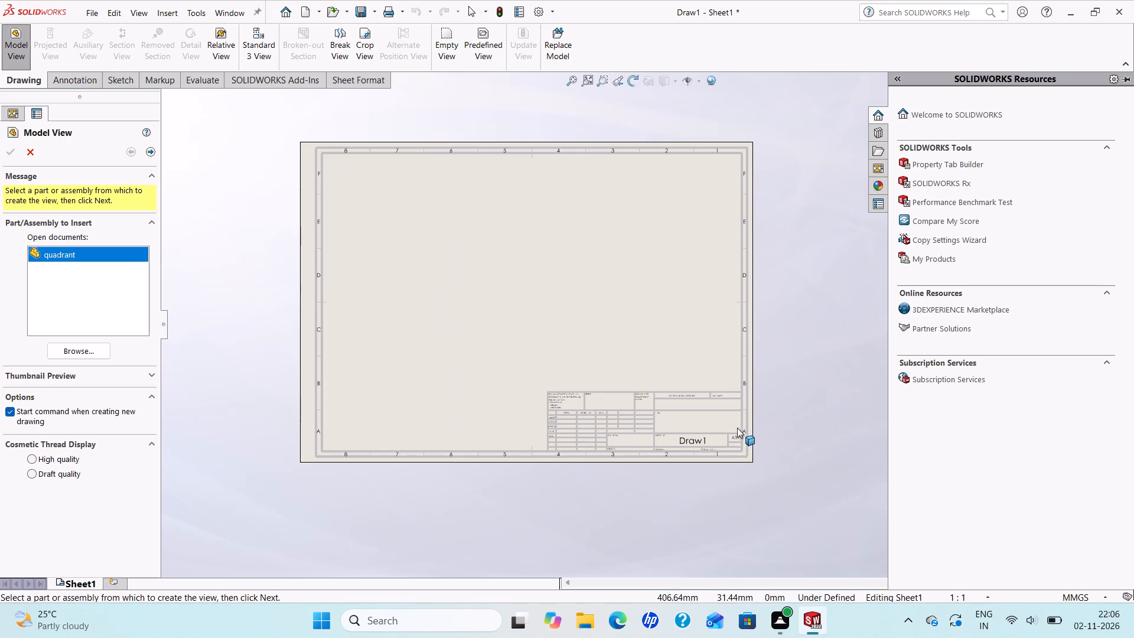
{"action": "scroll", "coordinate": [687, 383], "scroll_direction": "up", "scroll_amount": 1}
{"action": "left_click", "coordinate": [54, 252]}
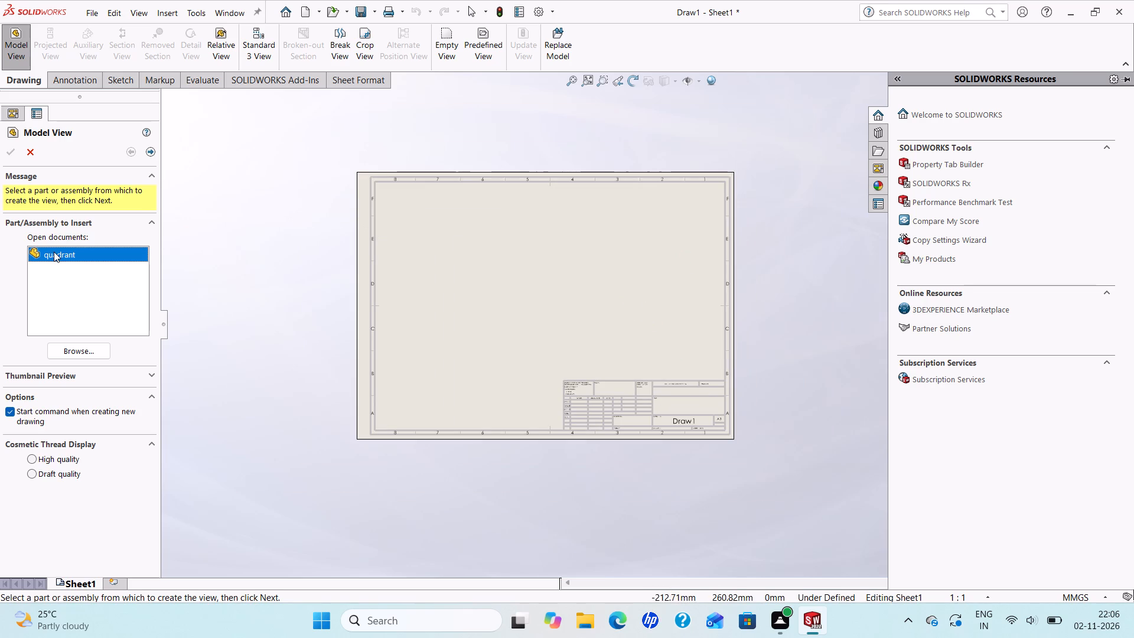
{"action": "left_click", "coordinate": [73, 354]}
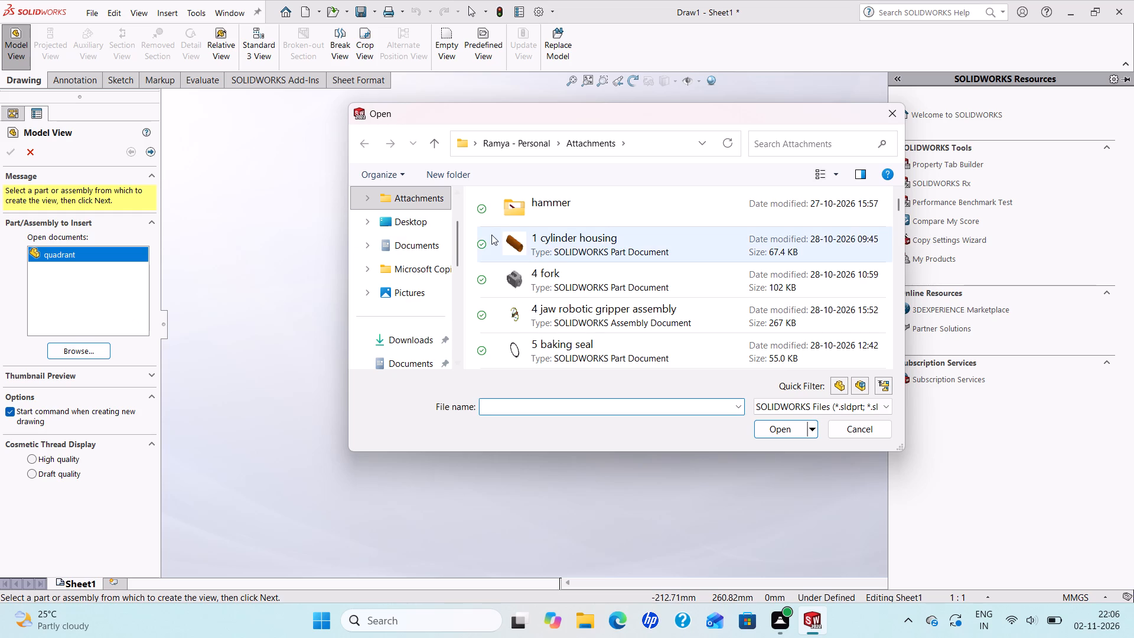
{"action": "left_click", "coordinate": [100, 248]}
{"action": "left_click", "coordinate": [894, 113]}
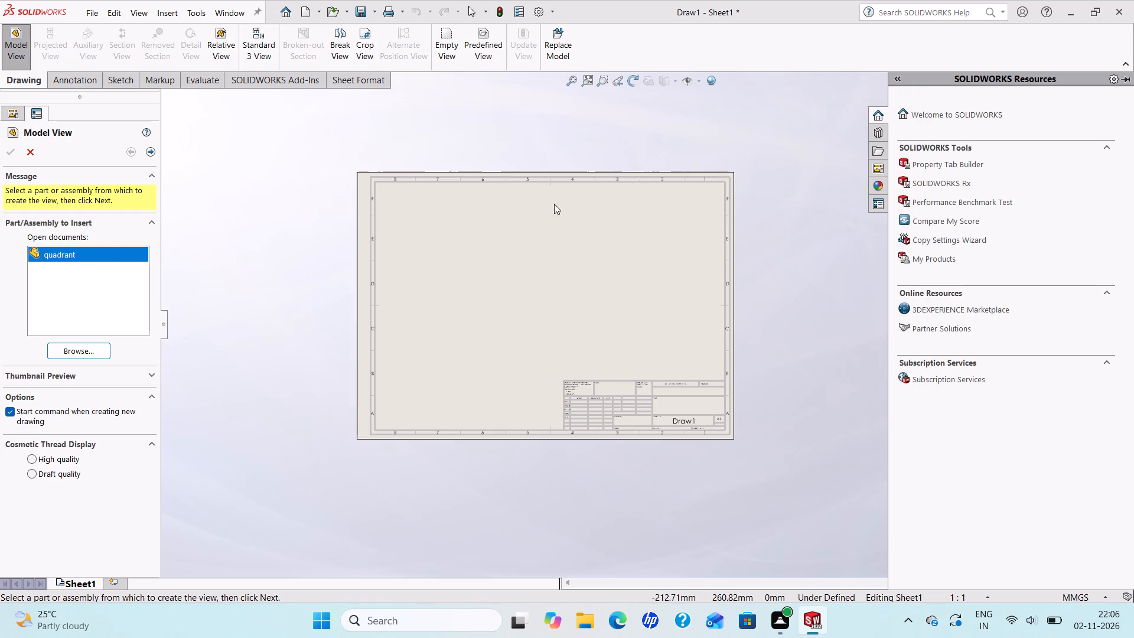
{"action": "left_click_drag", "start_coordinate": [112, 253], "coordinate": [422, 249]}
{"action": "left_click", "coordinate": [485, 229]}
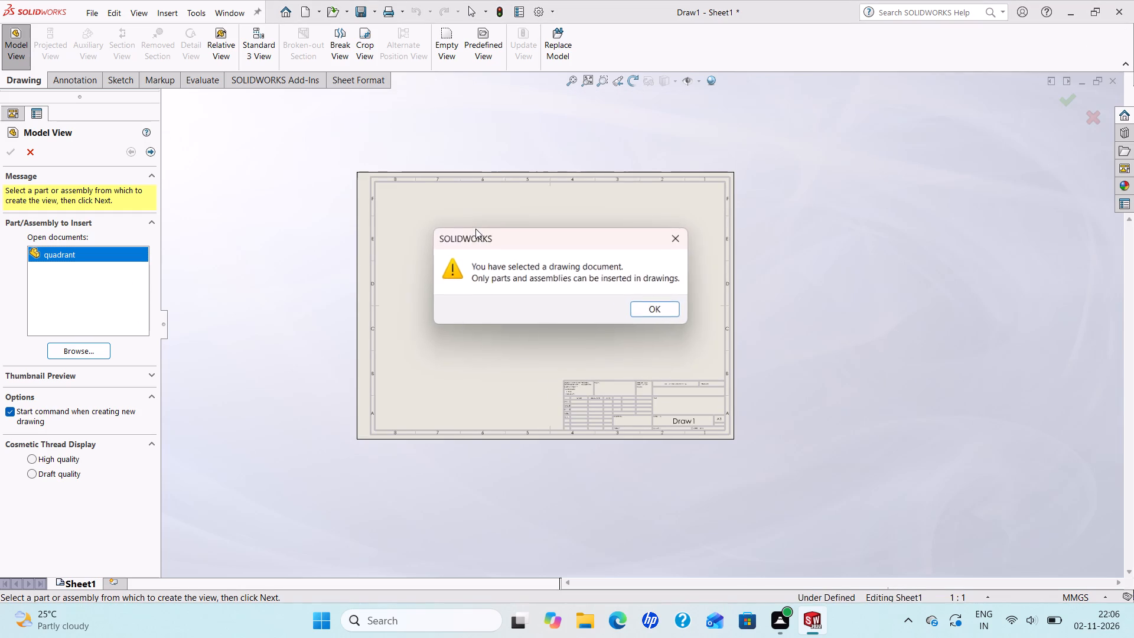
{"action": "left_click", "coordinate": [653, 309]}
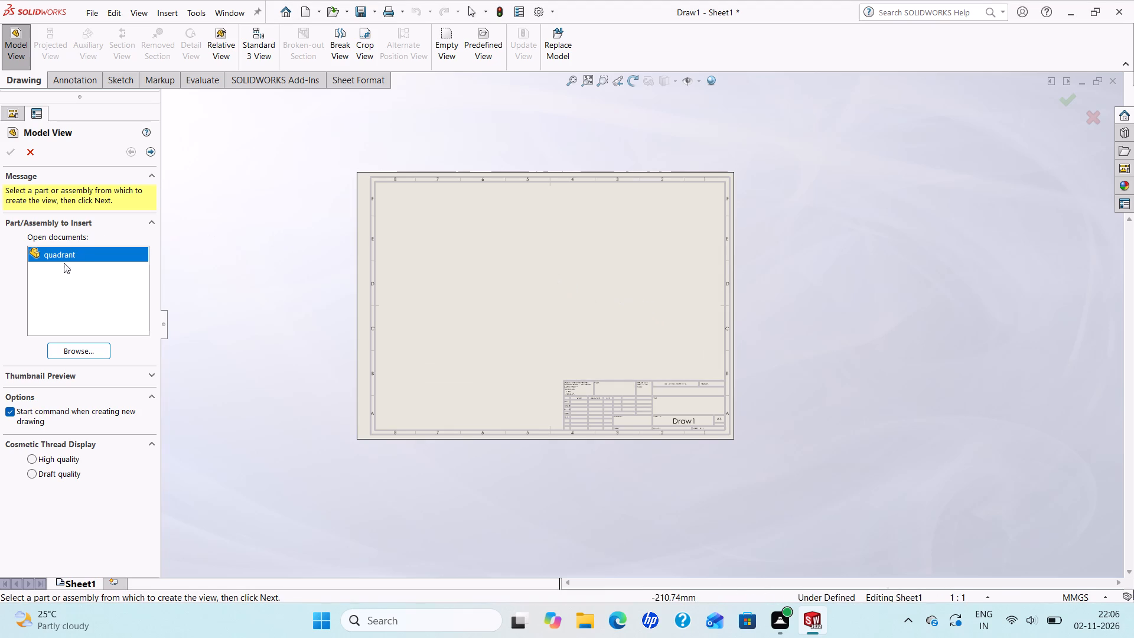
Insert the jeep assembly from the Attachments folder without rebuilding it, placing its front view in the upper-left area of the sheet.
{"action": "left_click", "coordinate": [73, 349]}
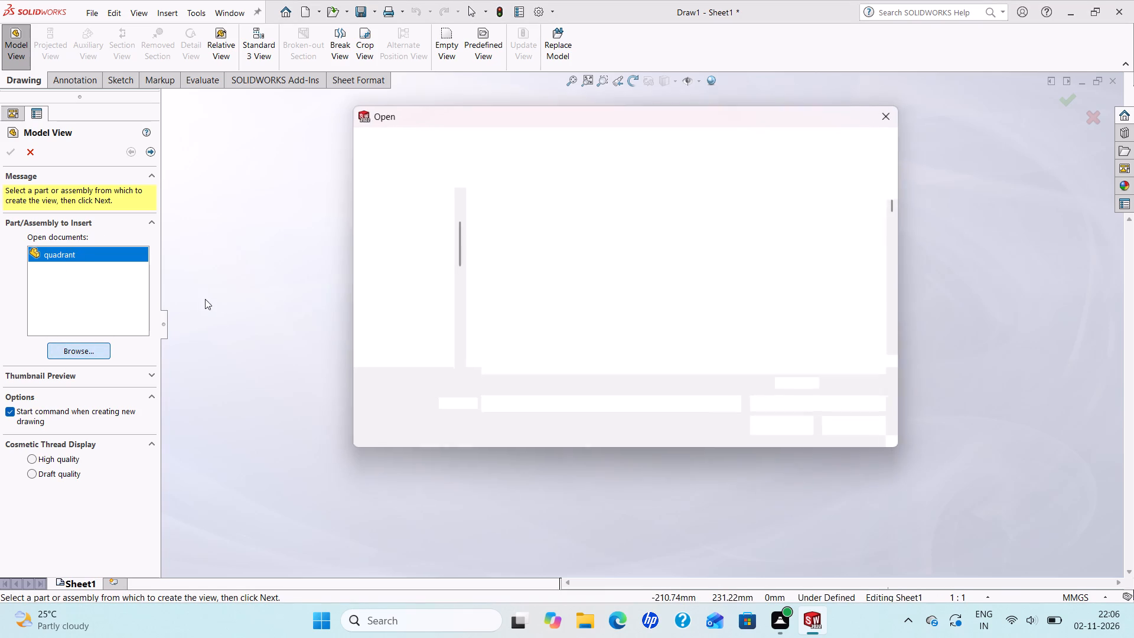
{"action": "scroll", "coordinate": [558, 247], "scroll_direction": "down", "scroll_amount": 1}
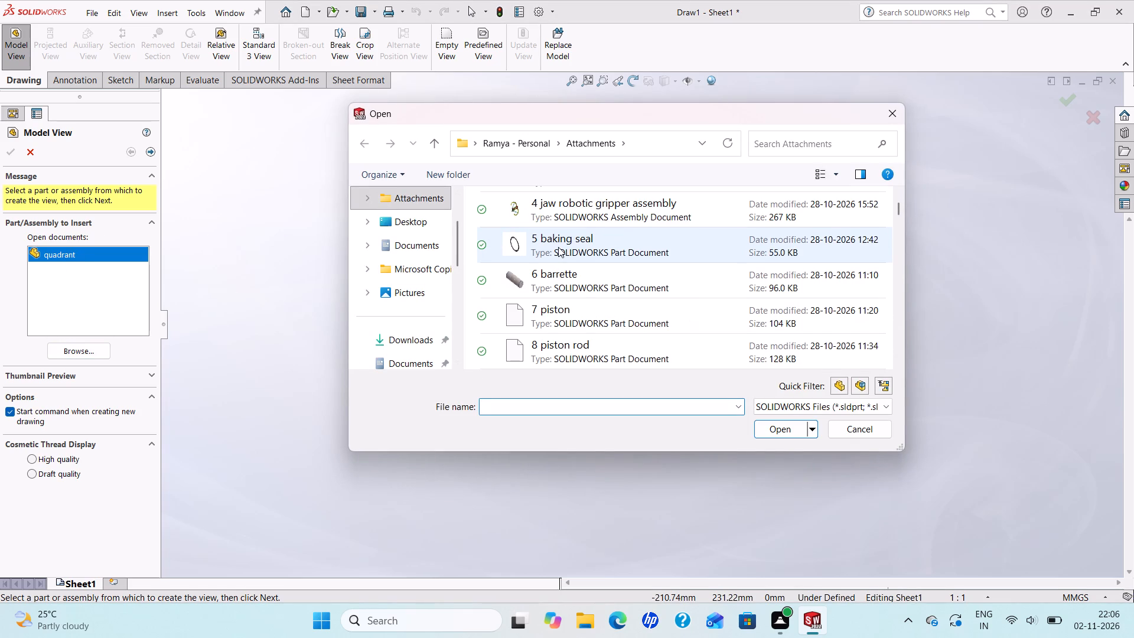
{"action": "scroll", "coordinate": [558, 247], "scroll_direction": "down", "scroll_amount": 8}
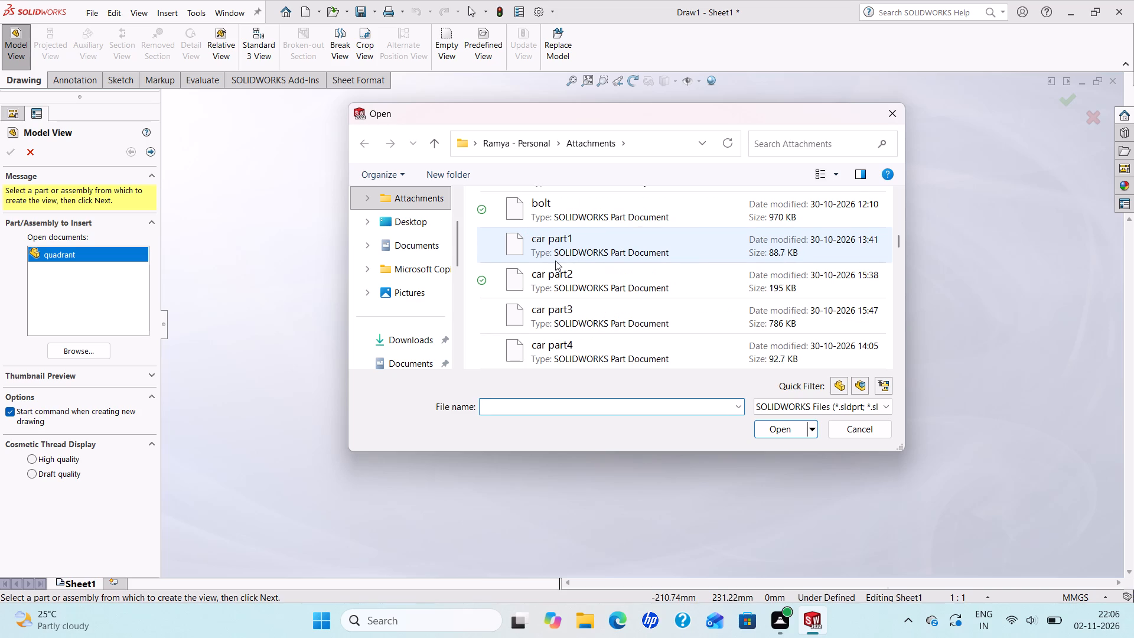
{"action": "scroll", "coordinate": [555, 290], "scroll_direction": "down", "scroll_amount": 2}
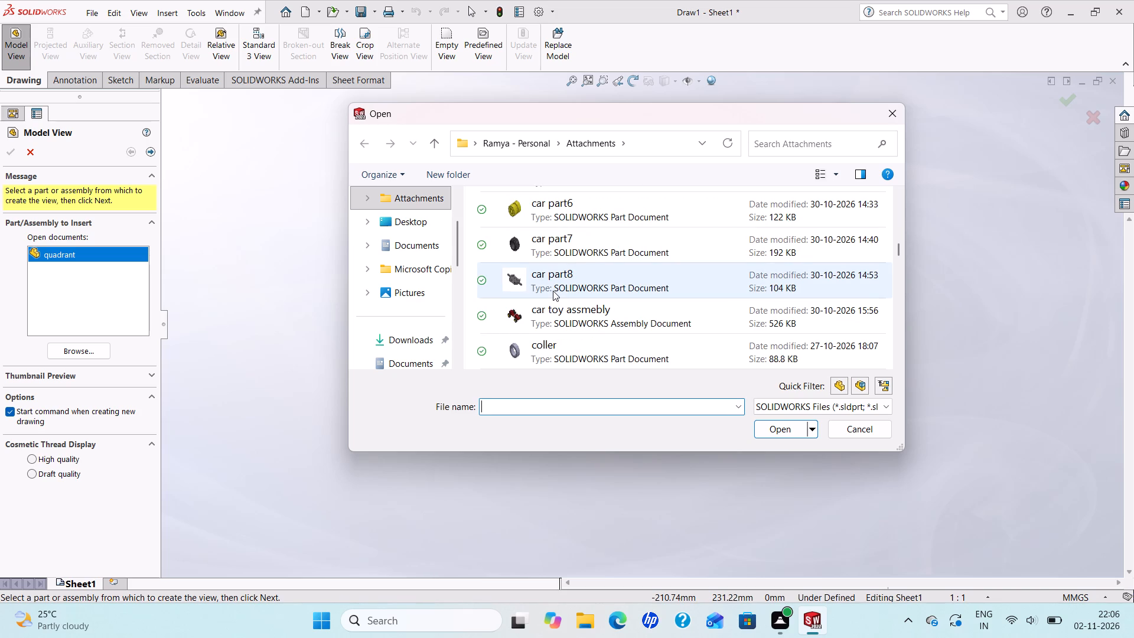
{"action": "scroll", "coordinate": [552, 291], "scroll_direction": "up", "scroll_amount": 1}
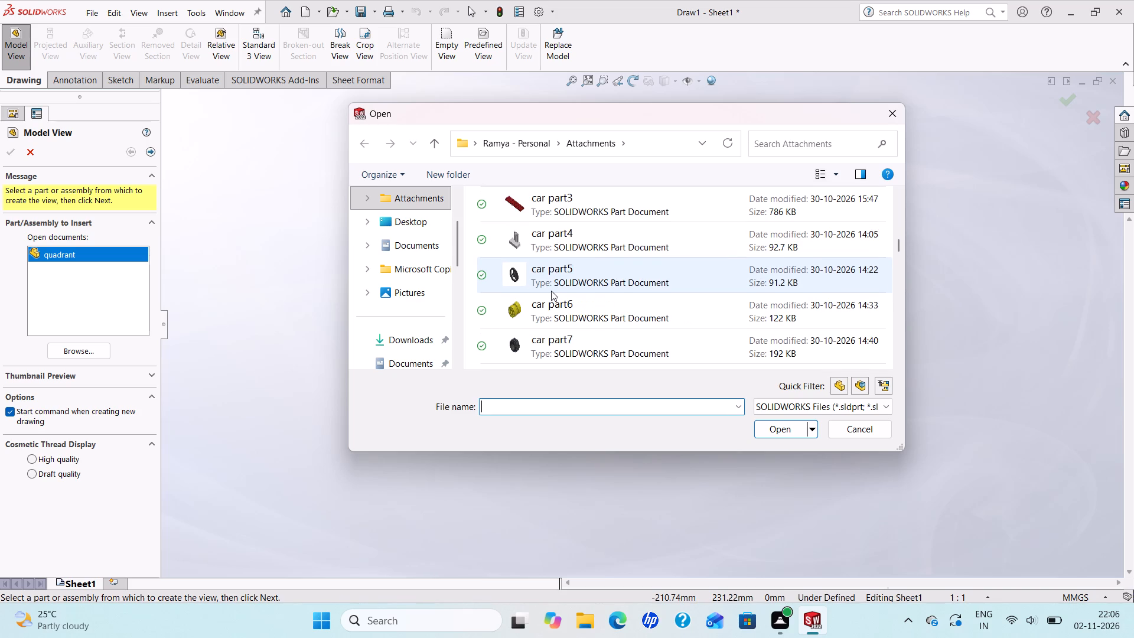
{"action": "scroll", "coordinate": [551, 291], "scroll_direction": "down", "scroll_amount": 5}
{"action": "scroll", "coordinate": [551, 291], "scroll_direction": "up", "scroll_amount": 2}
{"action": "scroll", "coordinate": [551, 291], "scroll_direction": "down", "scroll_amount": 1}
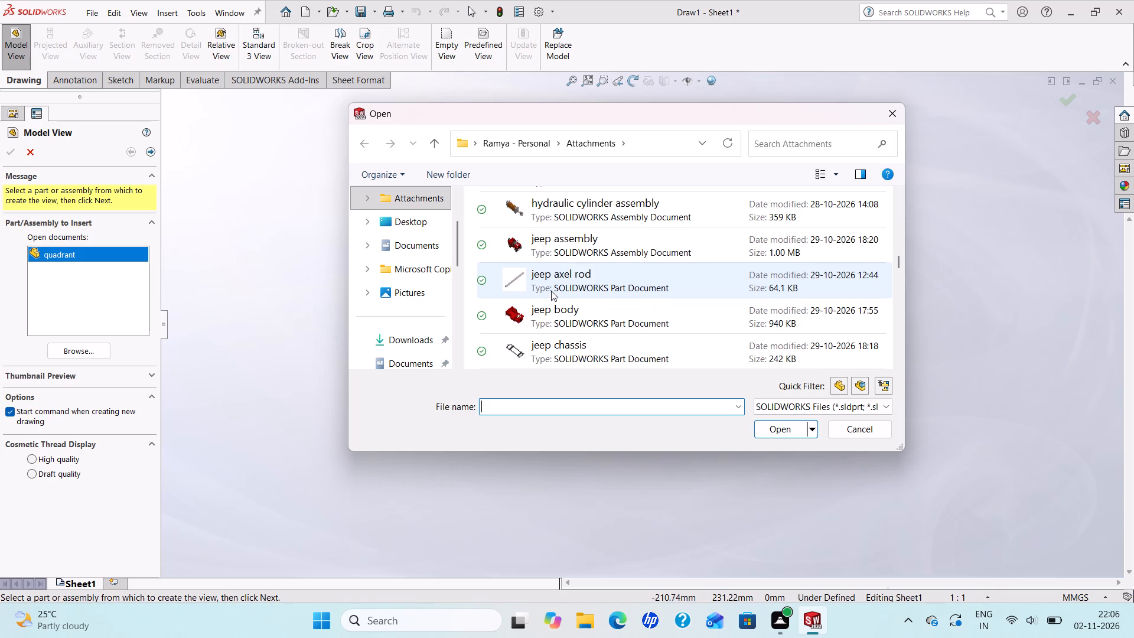
{"action": "left_click", "coordinate": [545, 247]}
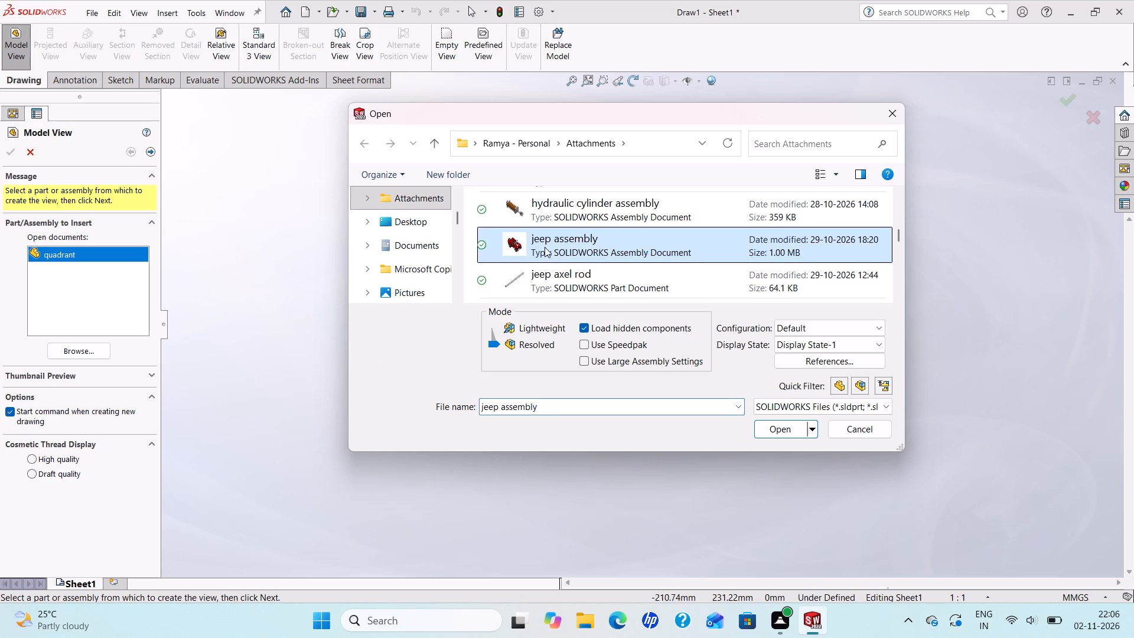
{"action": "left_click", "coordinate": [786, 431]}
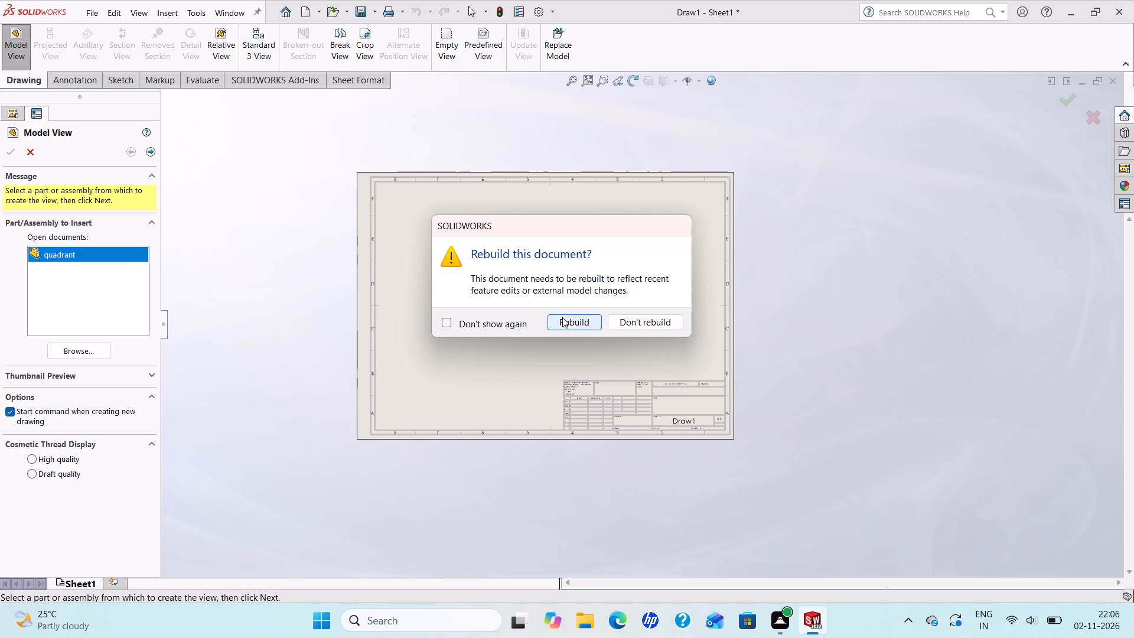
{"action": "left_click", "coordinate": [610, 324]}
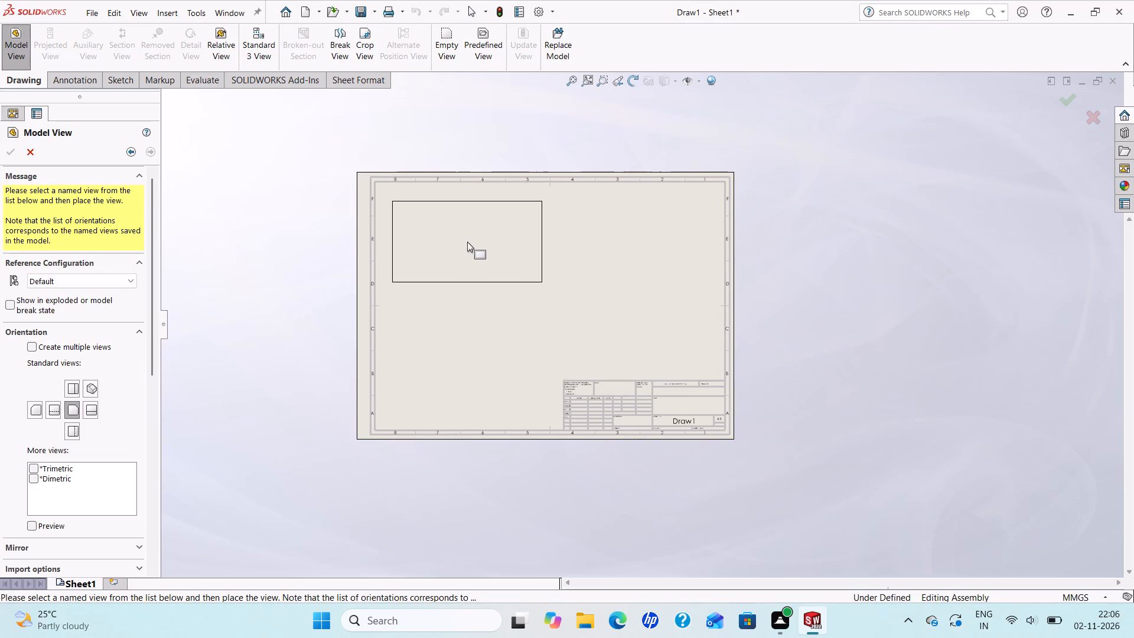
{"action": "left_click", "coordinate": [467, 242]}
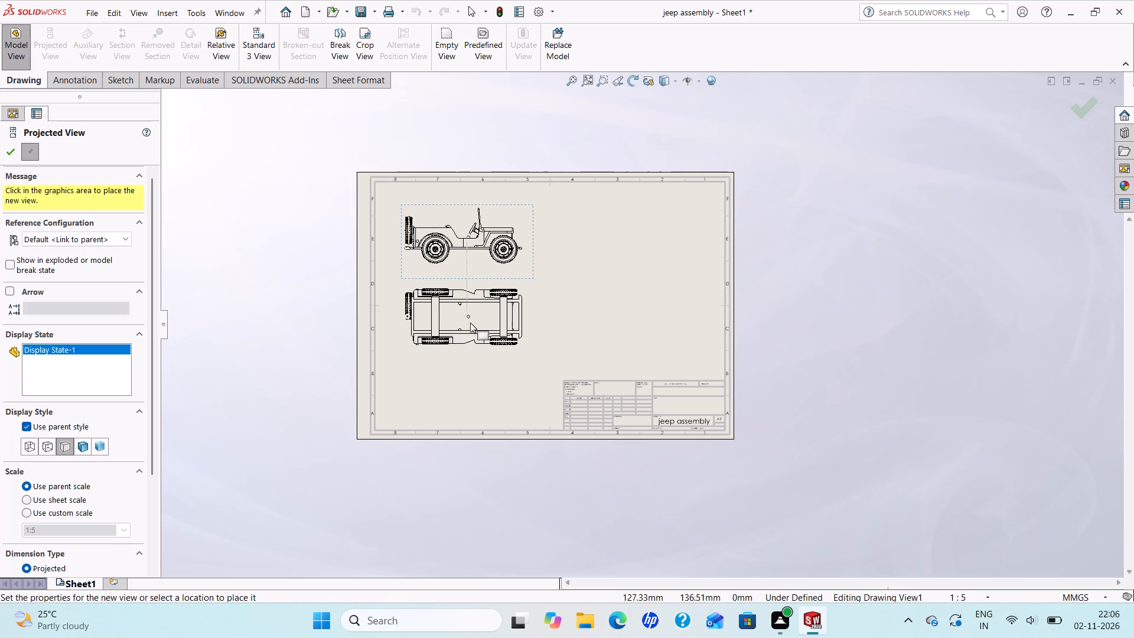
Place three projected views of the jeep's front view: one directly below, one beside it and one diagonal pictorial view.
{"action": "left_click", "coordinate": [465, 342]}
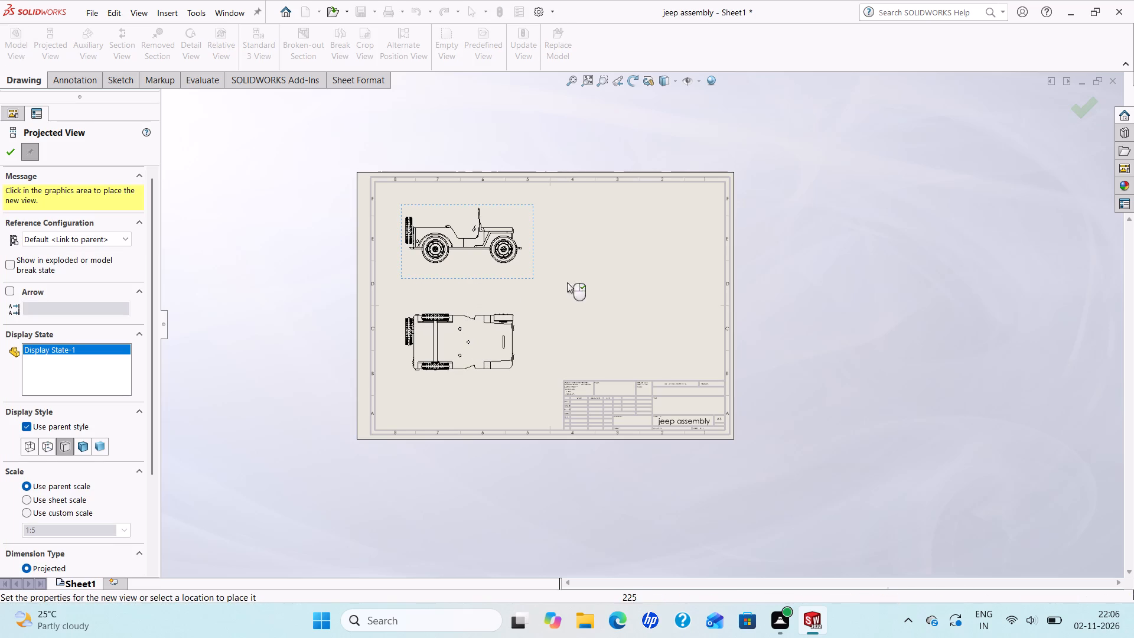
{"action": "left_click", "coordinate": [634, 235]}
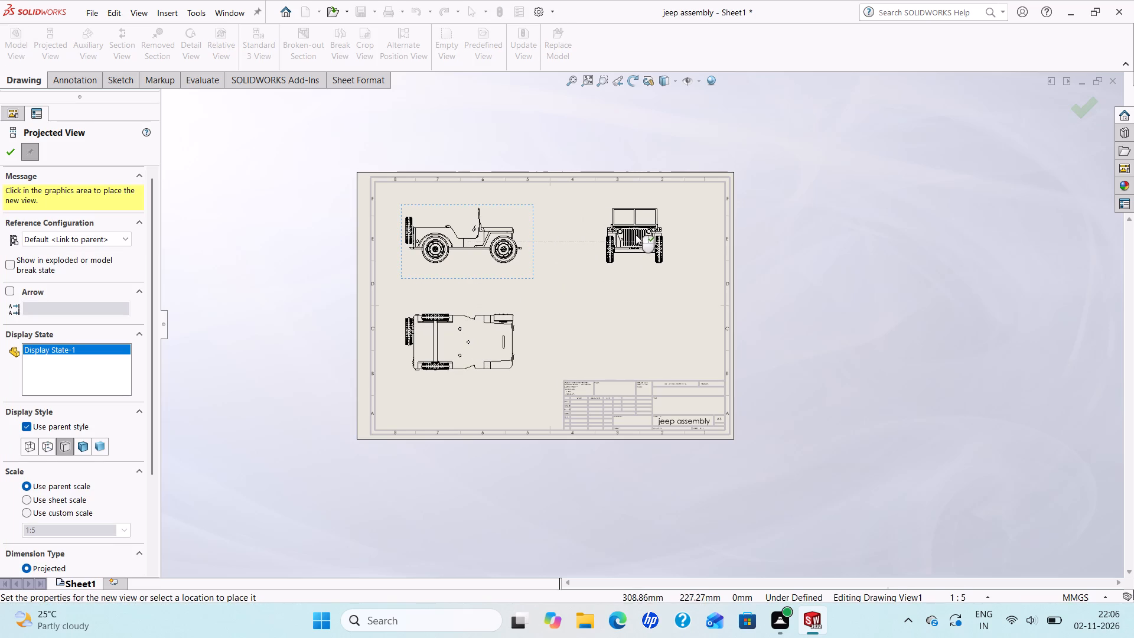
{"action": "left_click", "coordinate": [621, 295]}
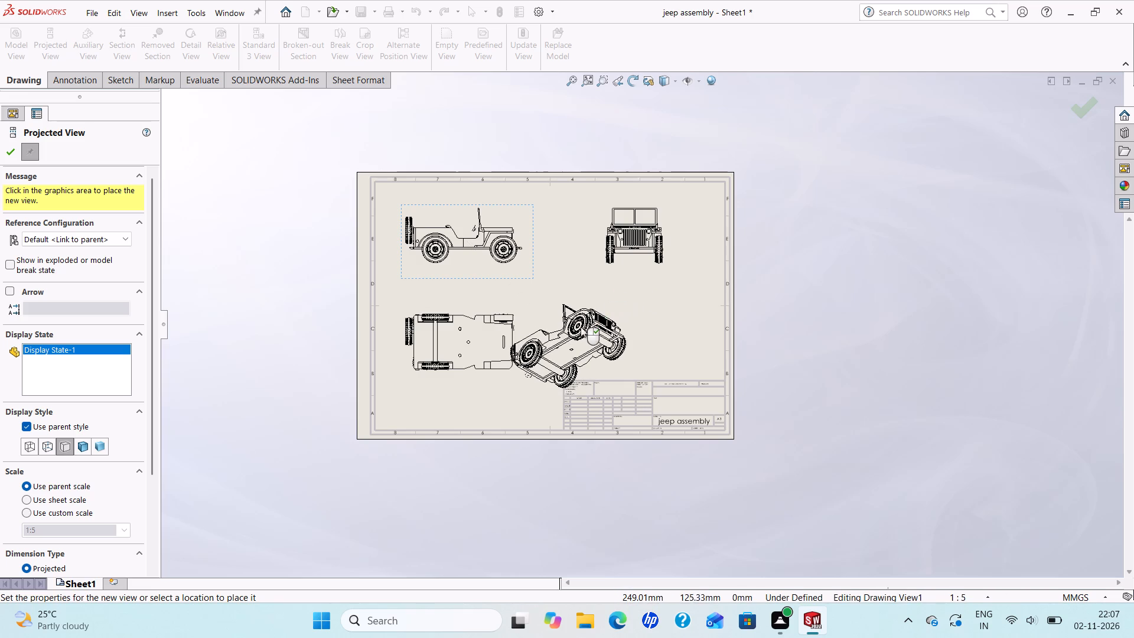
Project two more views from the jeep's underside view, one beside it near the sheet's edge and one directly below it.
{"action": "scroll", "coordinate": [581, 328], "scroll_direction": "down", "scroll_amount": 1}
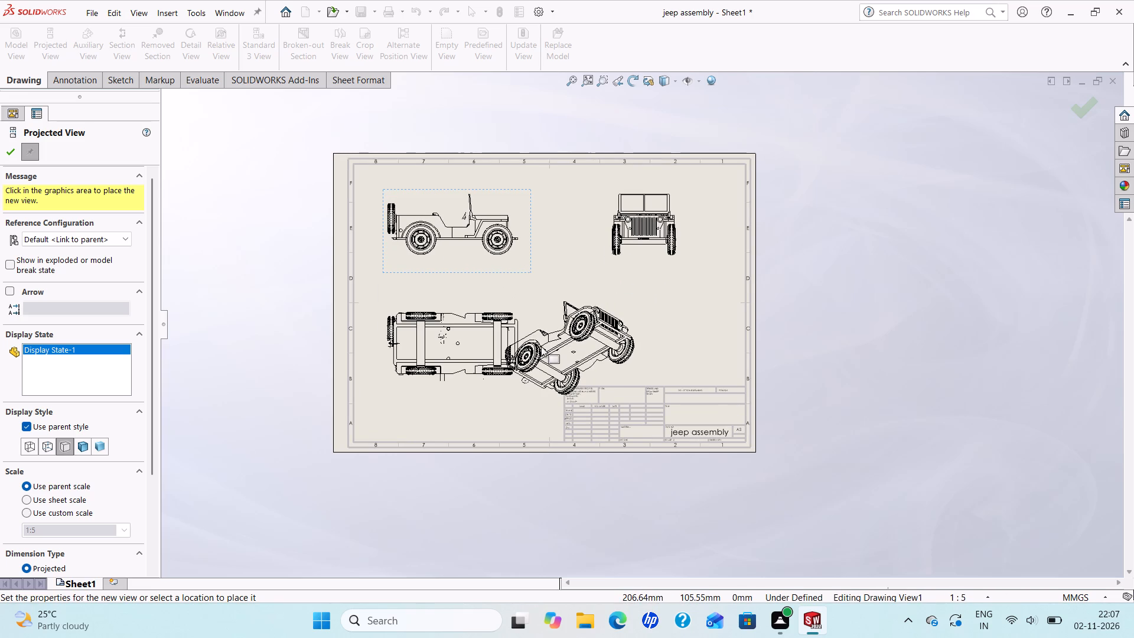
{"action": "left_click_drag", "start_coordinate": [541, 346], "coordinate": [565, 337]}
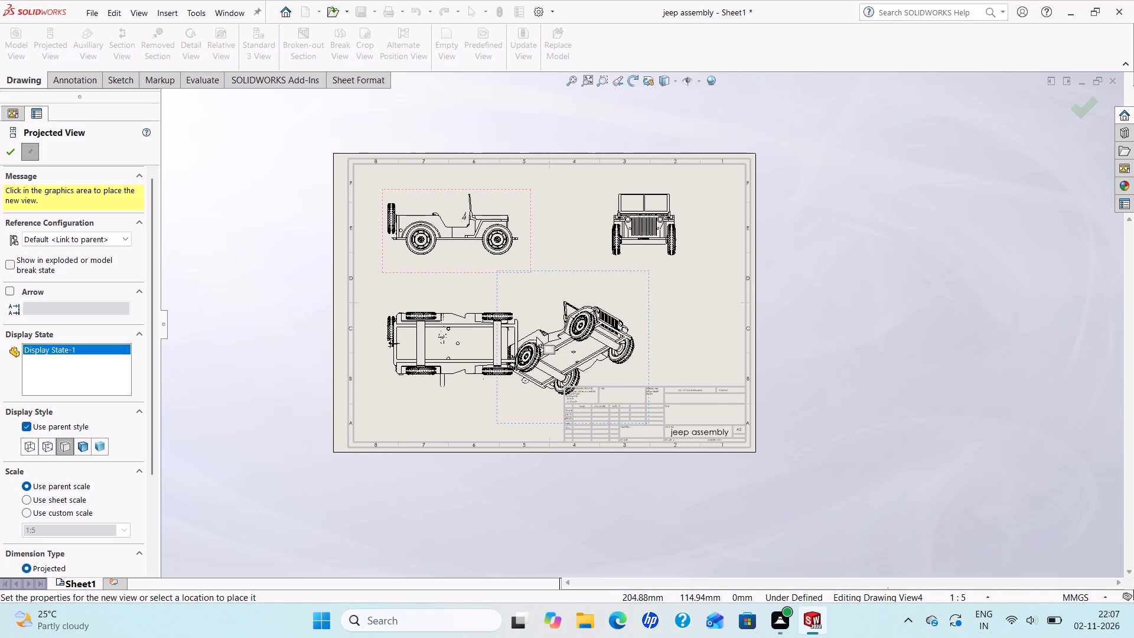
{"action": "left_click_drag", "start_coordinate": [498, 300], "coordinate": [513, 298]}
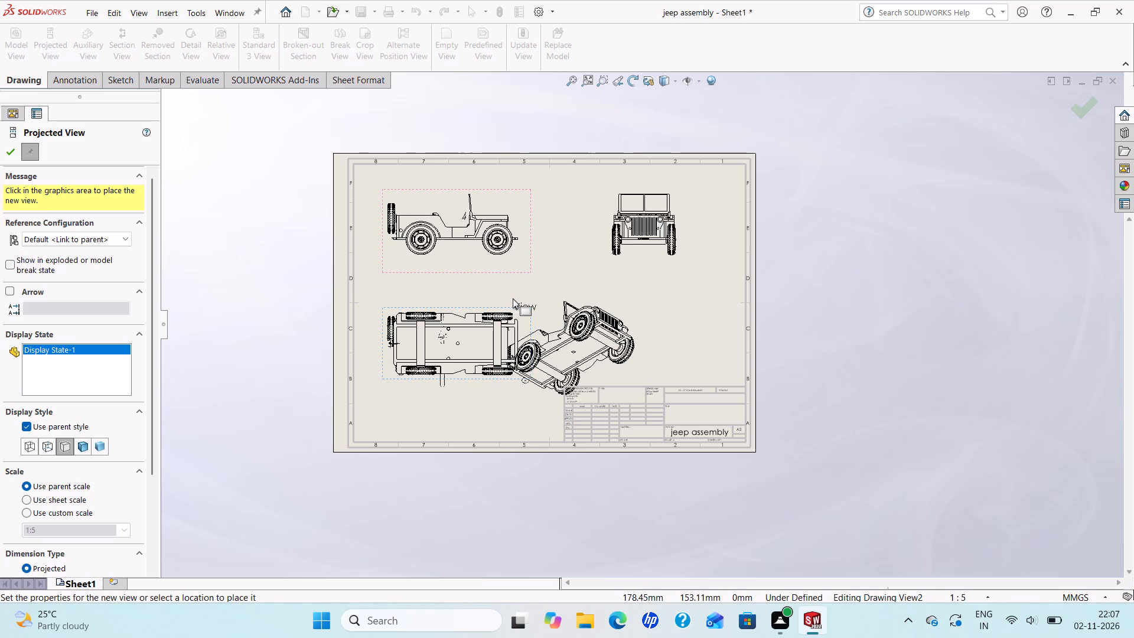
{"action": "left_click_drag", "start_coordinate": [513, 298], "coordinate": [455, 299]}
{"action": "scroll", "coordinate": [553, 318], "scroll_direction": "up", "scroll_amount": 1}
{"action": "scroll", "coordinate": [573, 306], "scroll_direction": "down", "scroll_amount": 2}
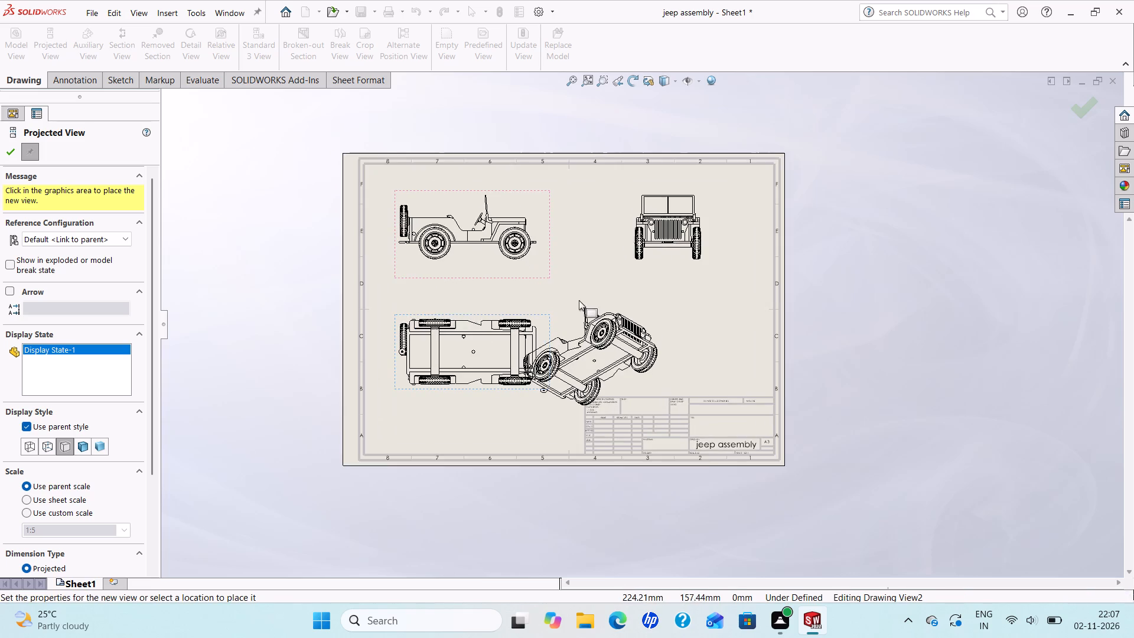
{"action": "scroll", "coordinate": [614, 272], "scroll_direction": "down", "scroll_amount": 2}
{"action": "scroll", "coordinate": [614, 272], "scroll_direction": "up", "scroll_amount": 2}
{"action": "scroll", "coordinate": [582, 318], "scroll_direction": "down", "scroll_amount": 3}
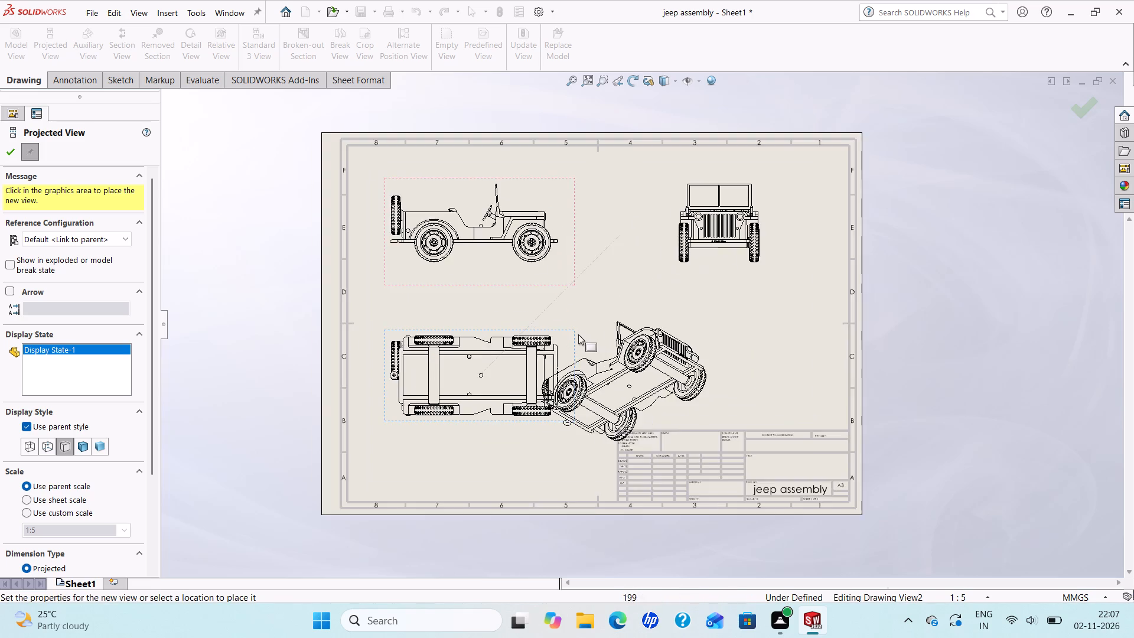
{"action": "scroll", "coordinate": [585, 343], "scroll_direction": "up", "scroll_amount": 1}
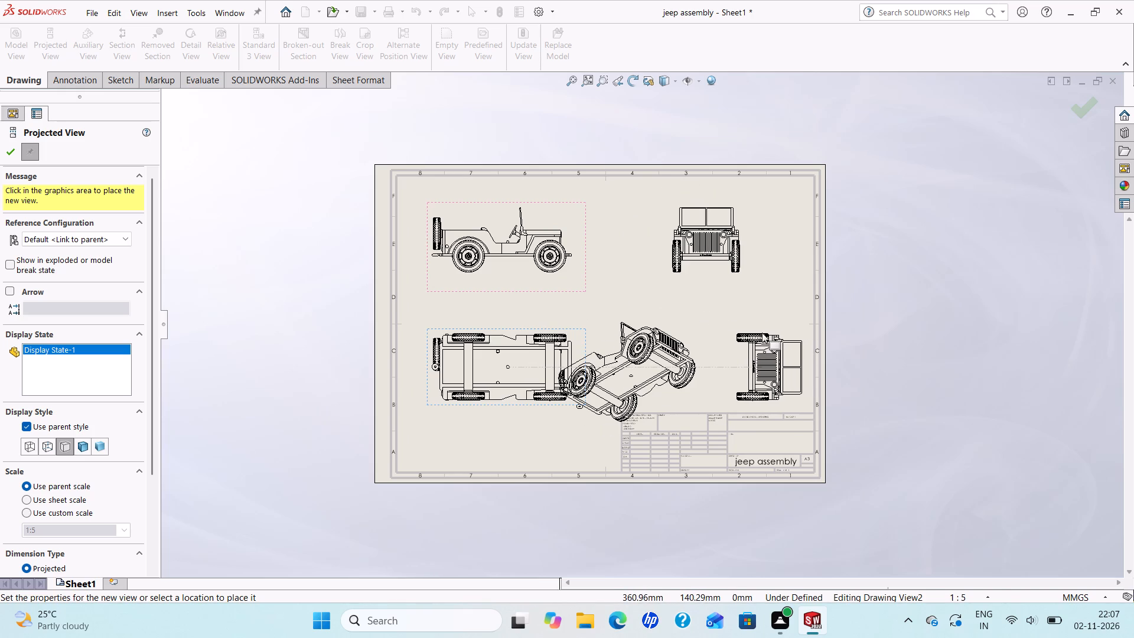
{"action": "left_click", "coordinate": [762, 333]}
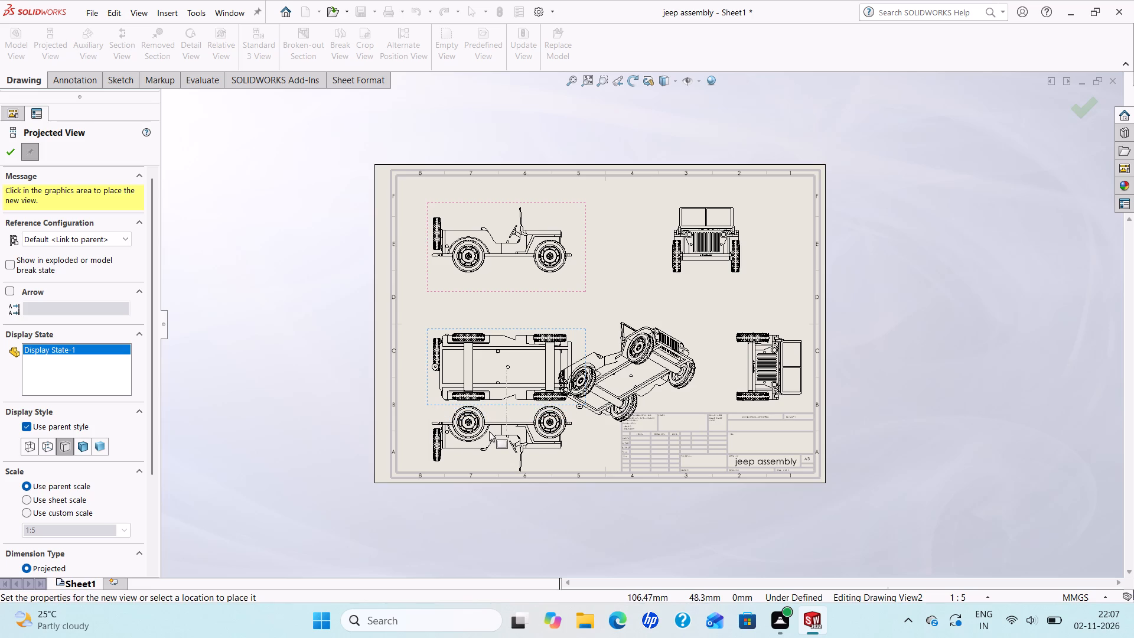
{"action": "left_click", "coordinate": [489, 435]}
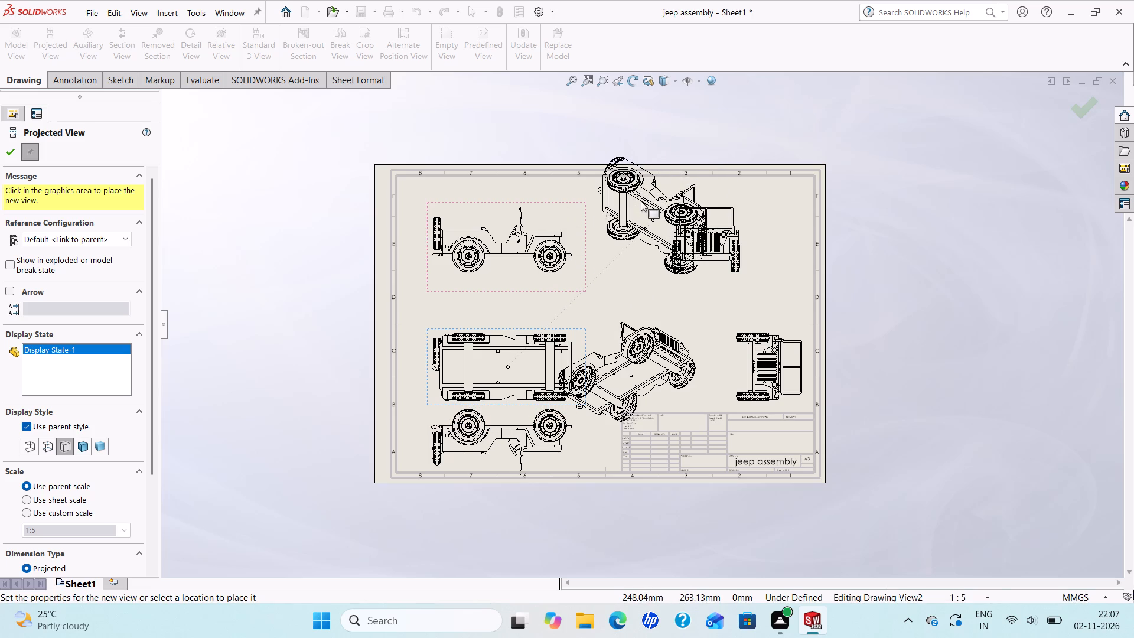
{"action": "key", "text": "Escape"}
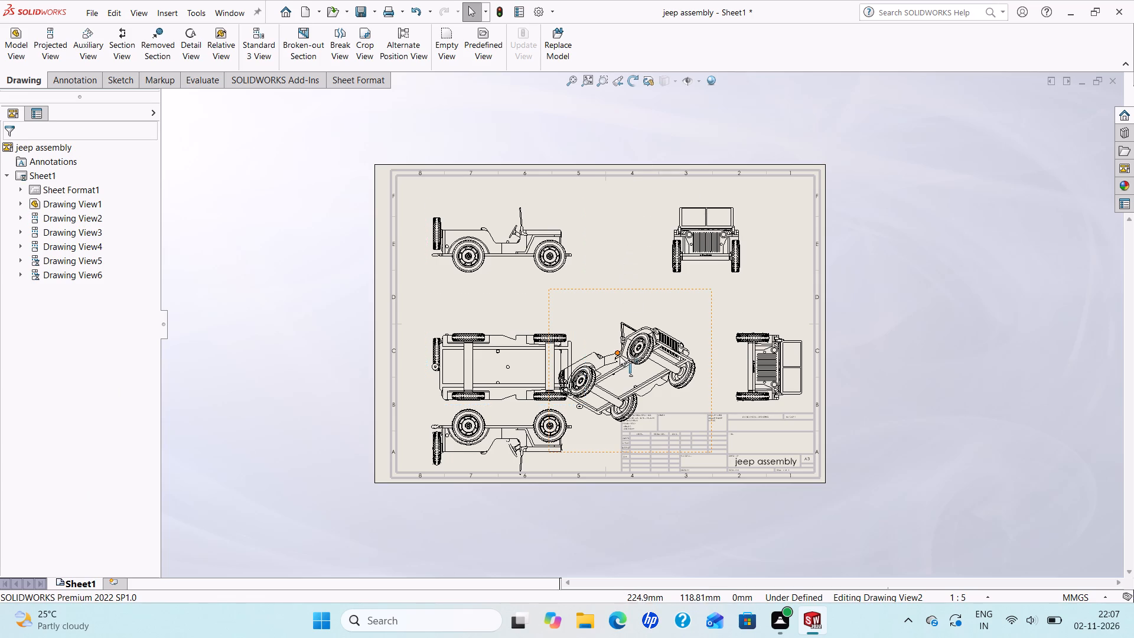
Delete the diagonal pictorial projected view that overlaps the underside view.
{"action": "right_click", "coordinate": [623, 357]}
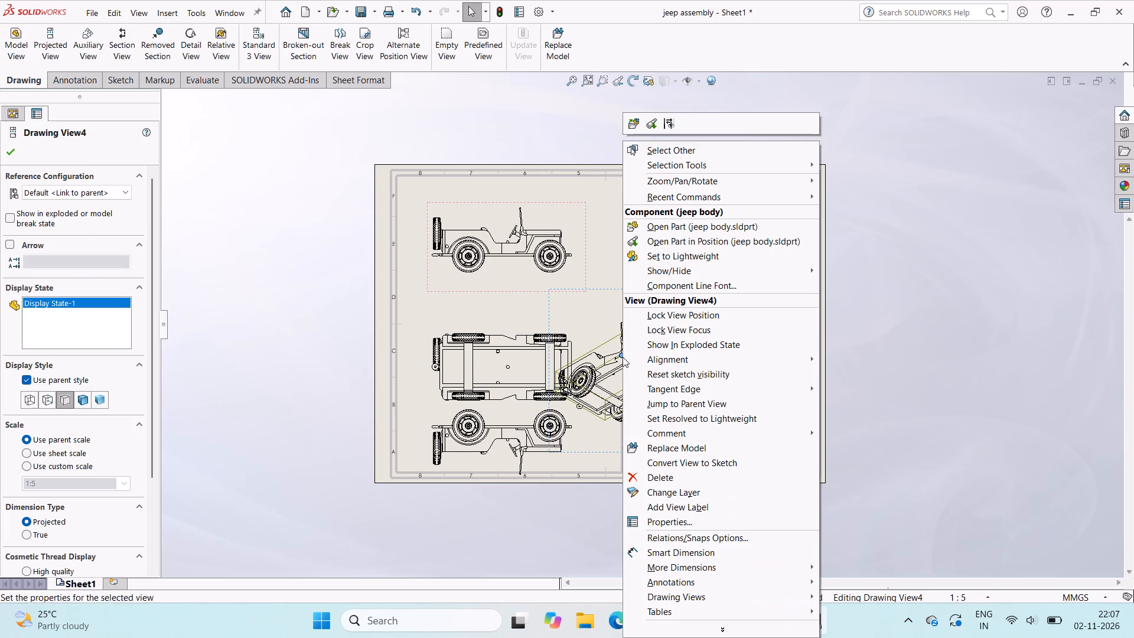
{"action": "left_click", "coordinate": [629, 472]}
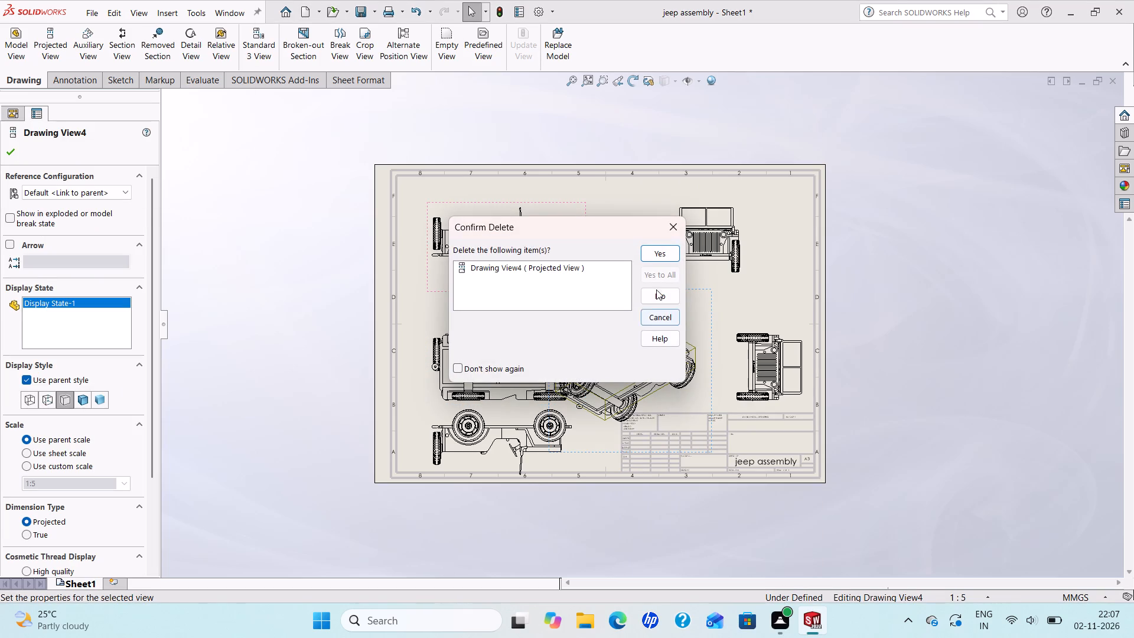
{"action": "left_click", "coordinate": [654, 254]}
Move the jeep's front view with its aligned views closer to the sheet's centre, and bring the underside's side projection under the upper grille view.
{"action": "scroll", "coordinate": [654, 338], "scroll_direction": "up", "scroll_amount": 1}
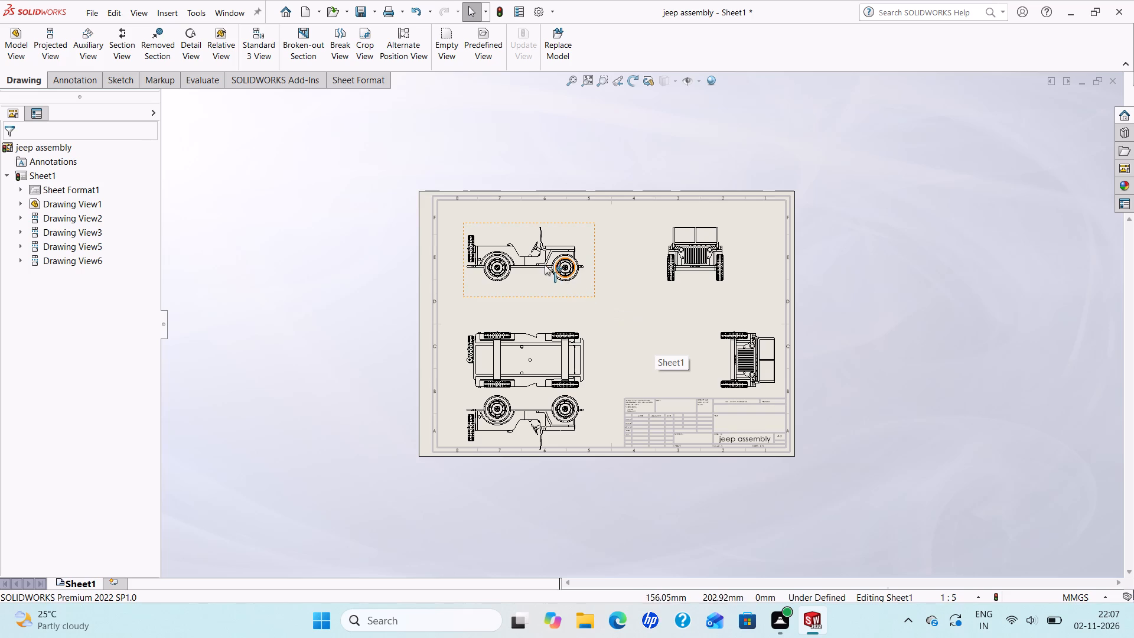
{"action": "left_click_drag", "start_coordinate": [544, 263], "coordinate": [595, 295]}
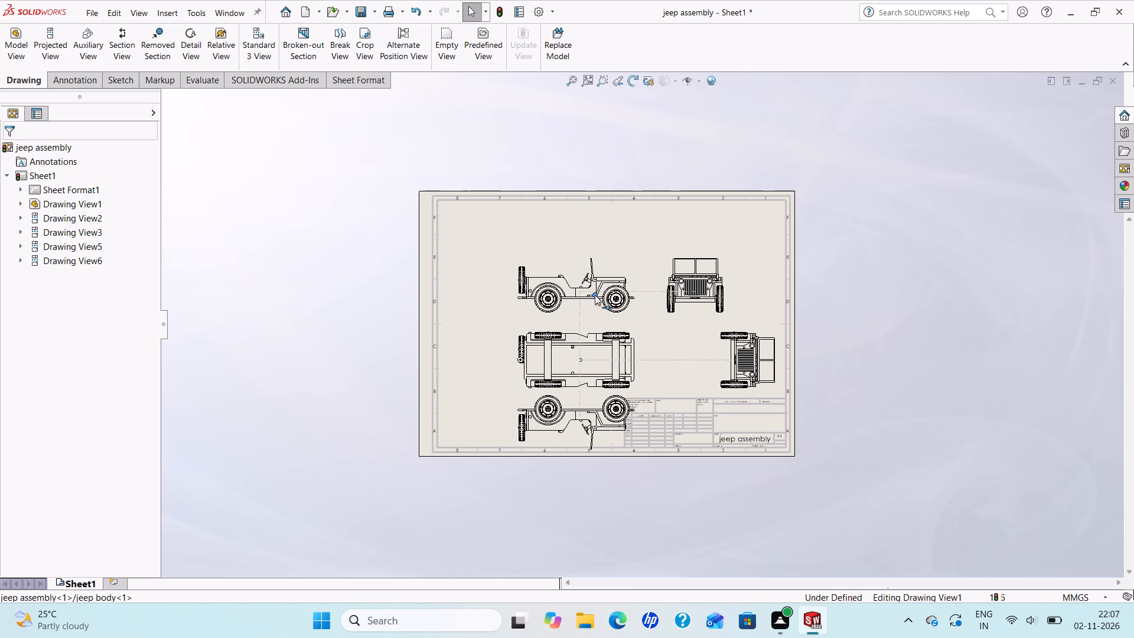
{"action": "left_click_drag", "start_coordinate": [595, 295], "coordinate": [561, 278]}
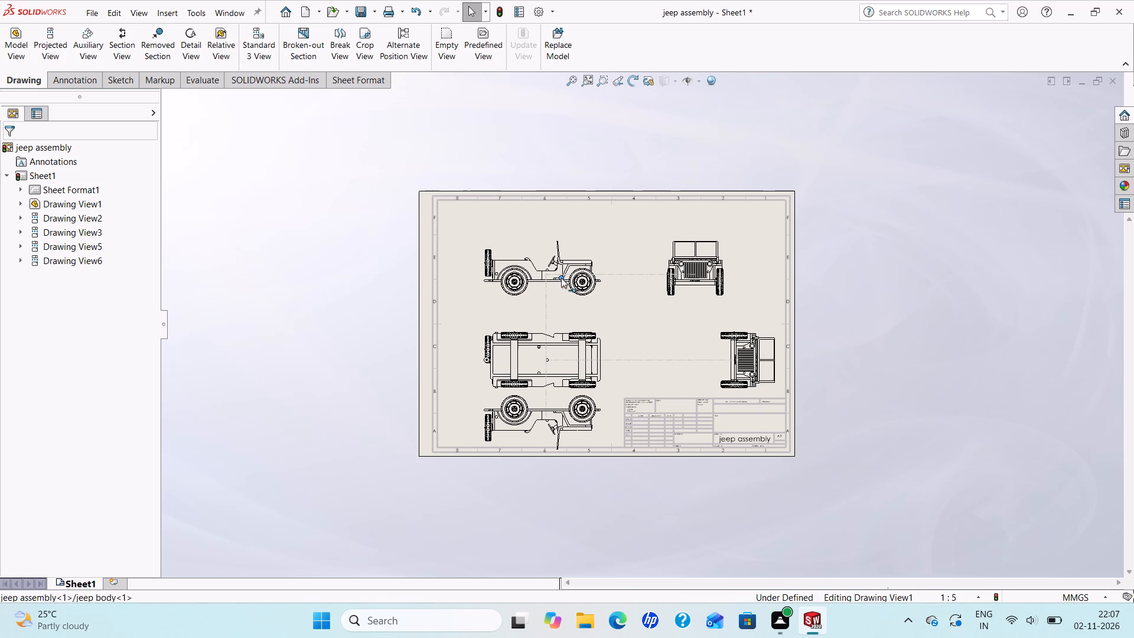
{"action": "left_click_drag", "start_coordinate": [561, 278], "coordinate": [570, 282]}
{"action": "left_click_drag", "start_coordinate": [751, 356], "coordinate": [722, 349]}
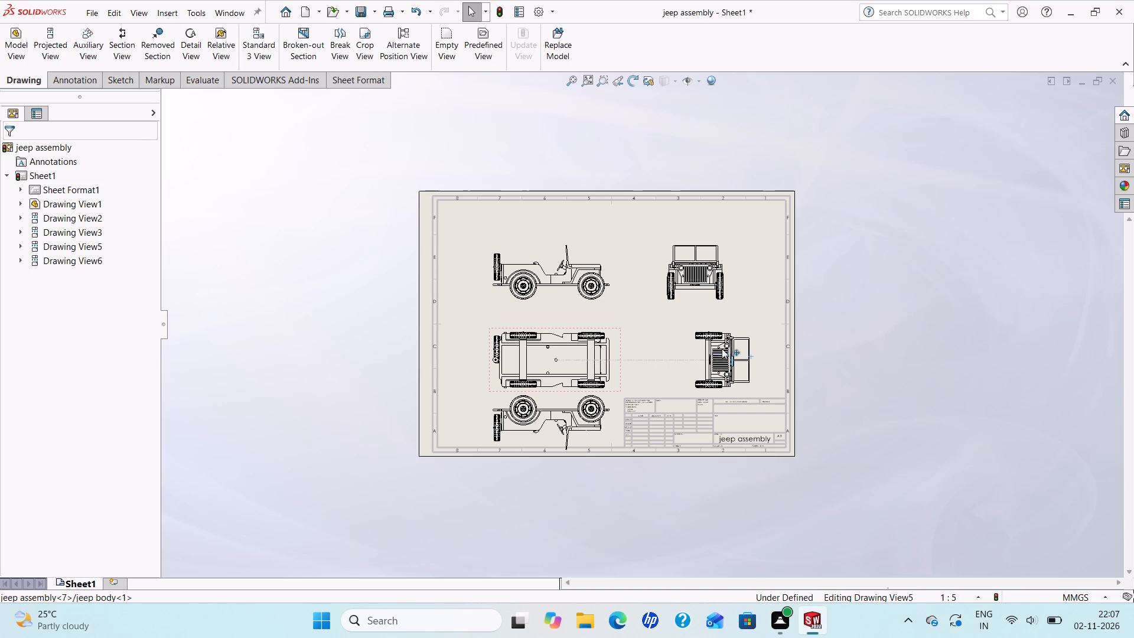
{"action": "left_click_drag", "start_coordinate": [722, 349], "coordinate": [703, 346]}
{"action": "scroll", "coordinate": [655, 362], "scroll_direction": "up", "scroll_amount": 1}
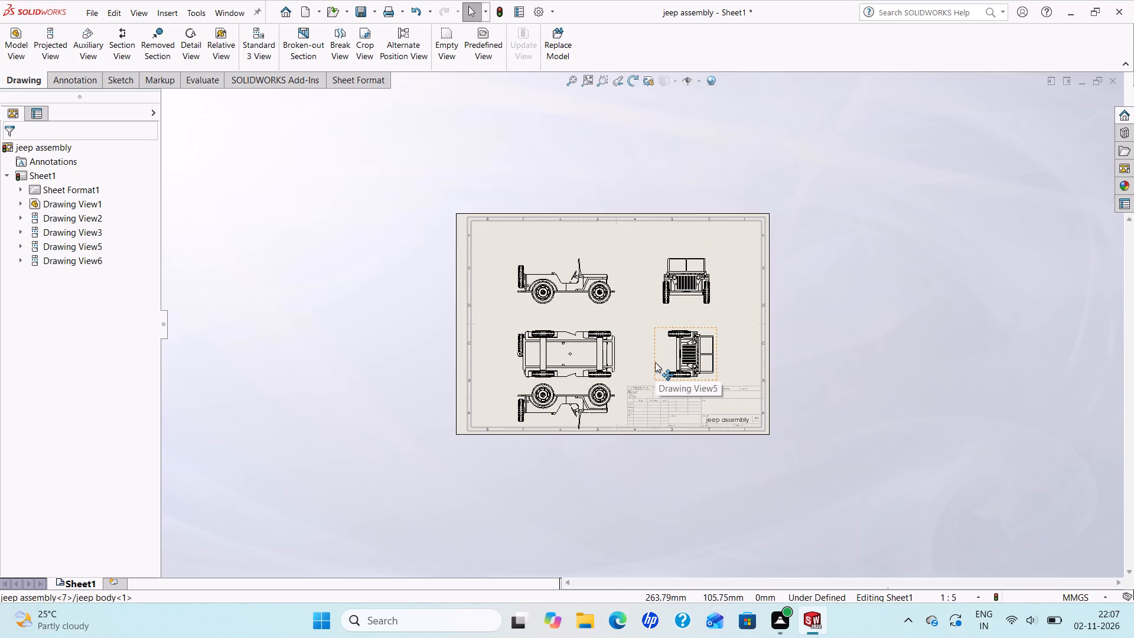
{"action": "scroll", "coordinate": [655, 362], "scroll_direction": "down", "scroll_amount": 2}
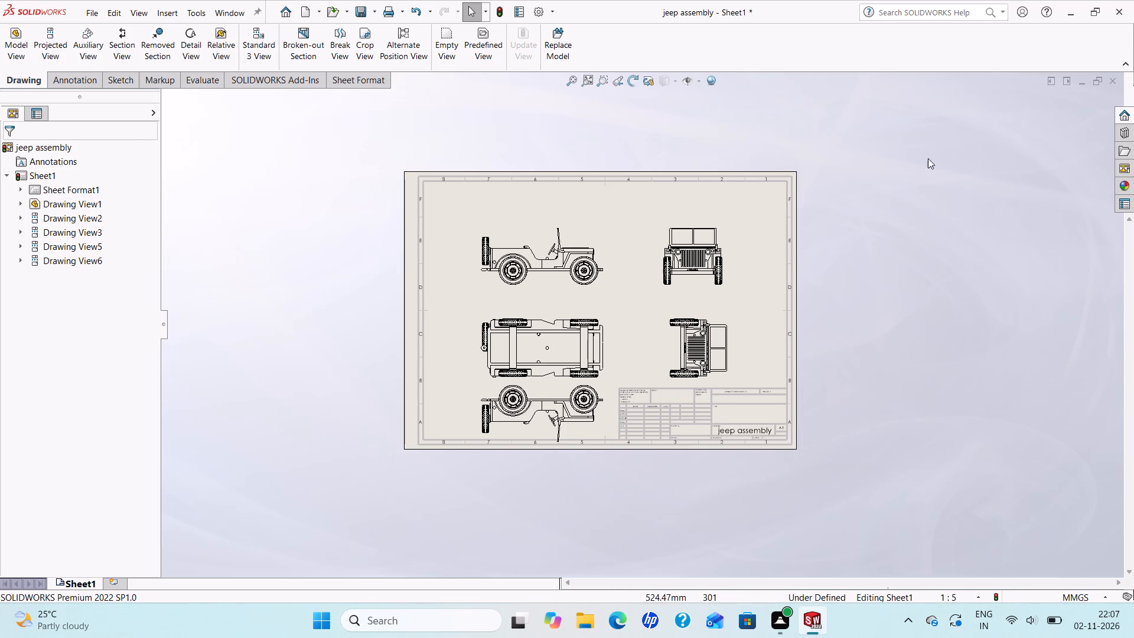
Close the jeep assembly drawing without saving its changes.
{"action": "left_click", "coordinate": [1106, 83]}
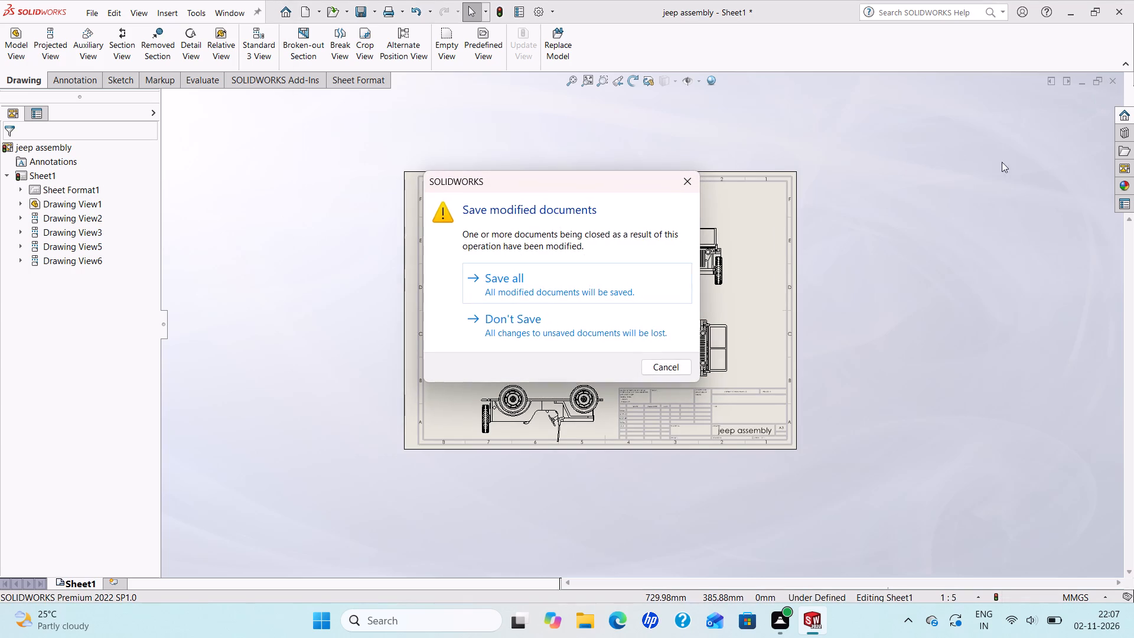
{"action": "left_click", "coordinate": [571, 332]}
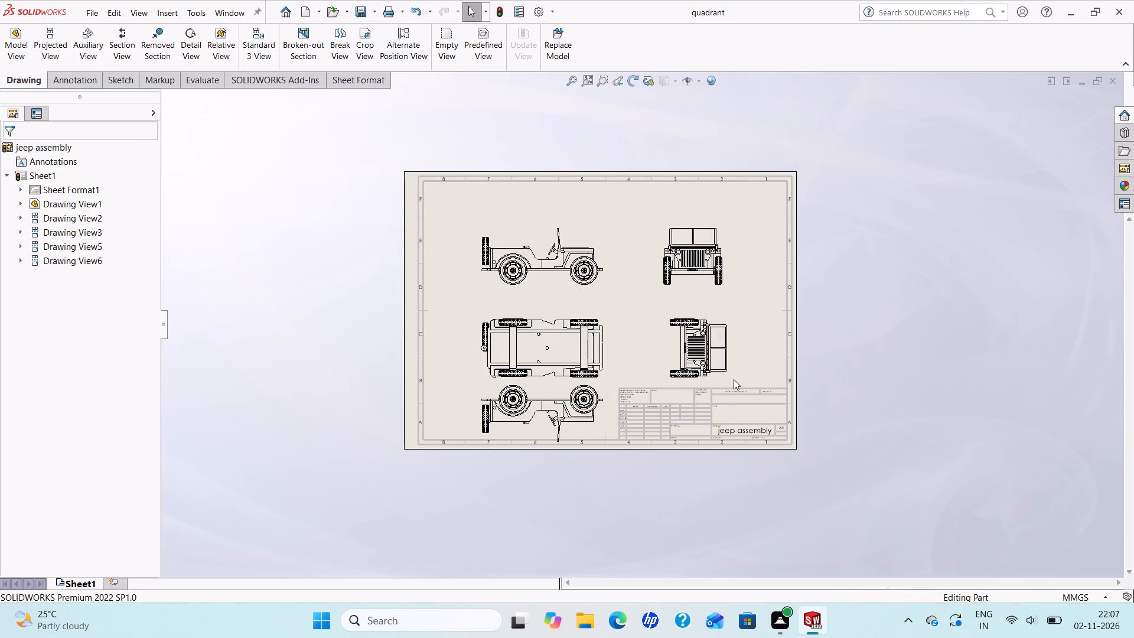